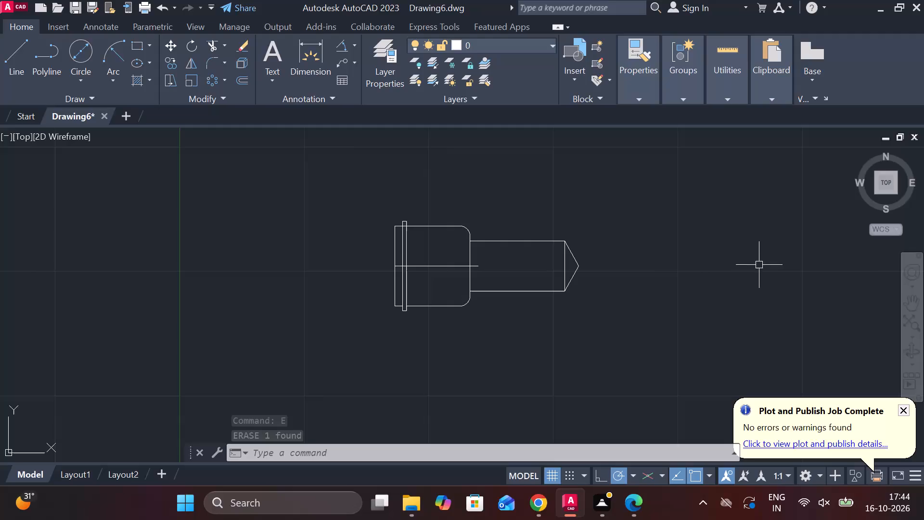
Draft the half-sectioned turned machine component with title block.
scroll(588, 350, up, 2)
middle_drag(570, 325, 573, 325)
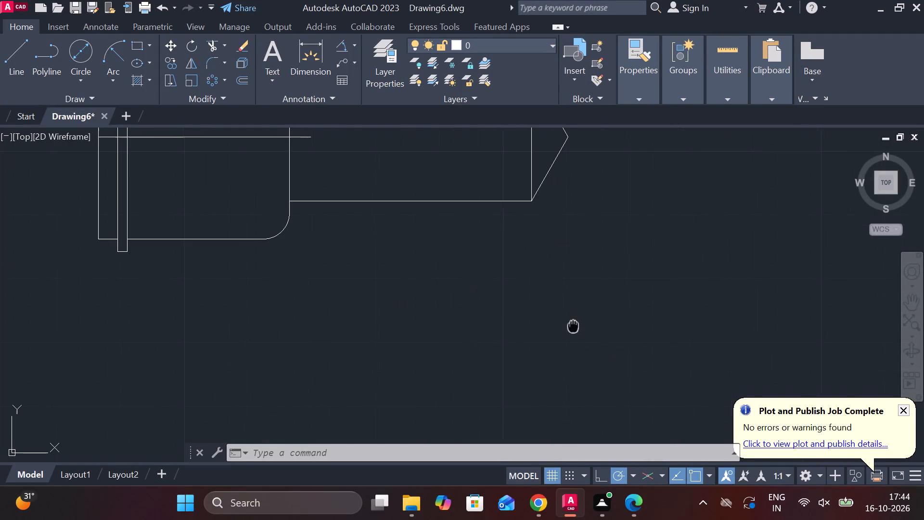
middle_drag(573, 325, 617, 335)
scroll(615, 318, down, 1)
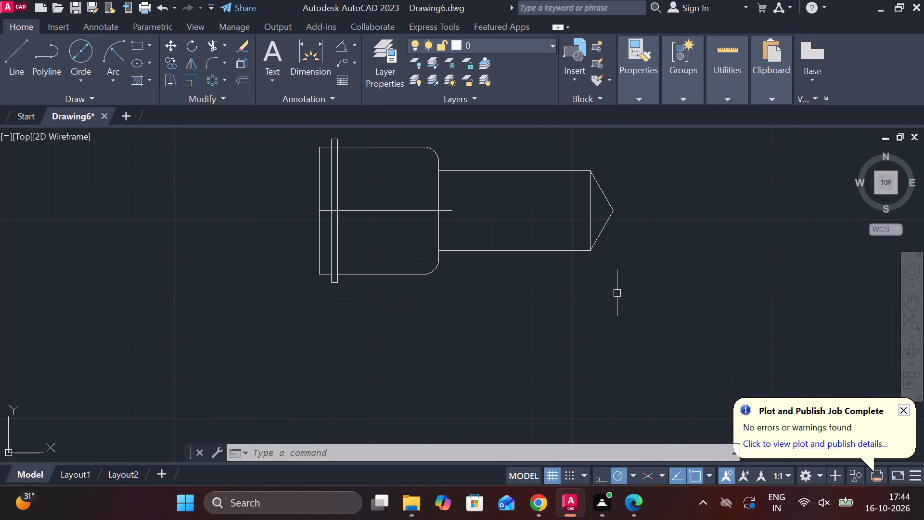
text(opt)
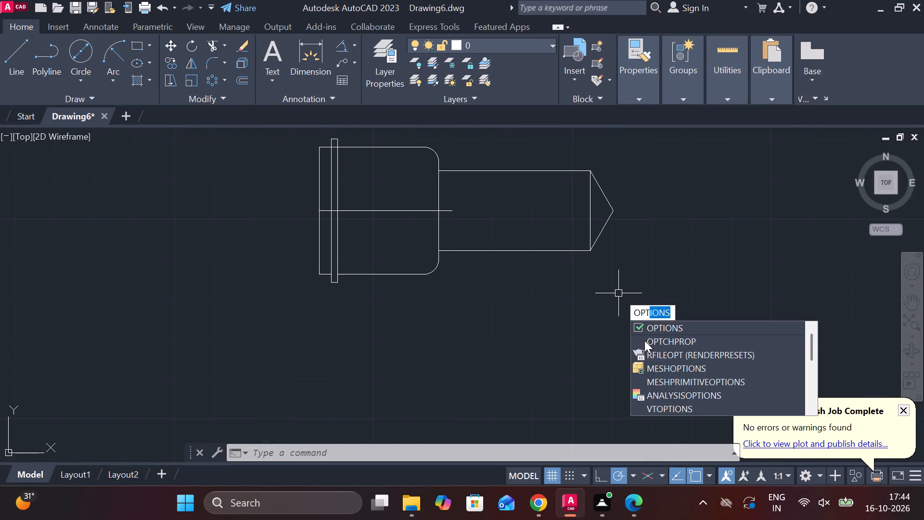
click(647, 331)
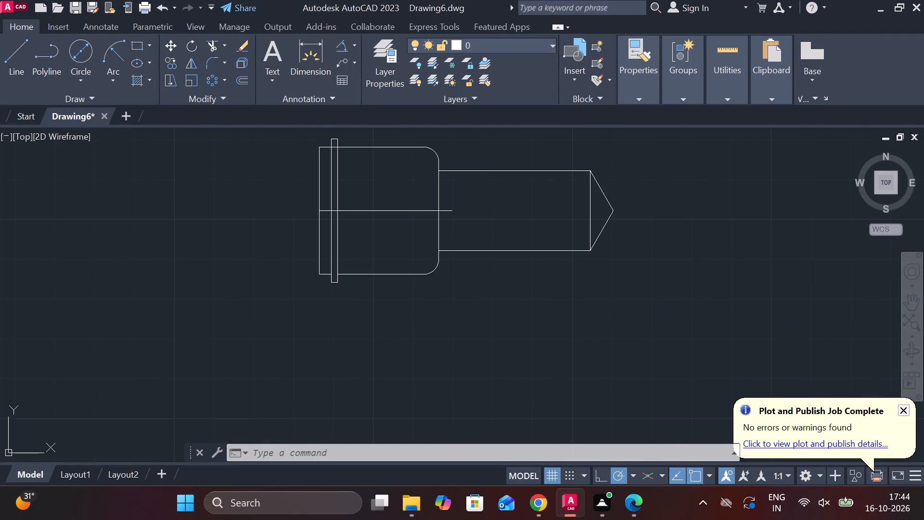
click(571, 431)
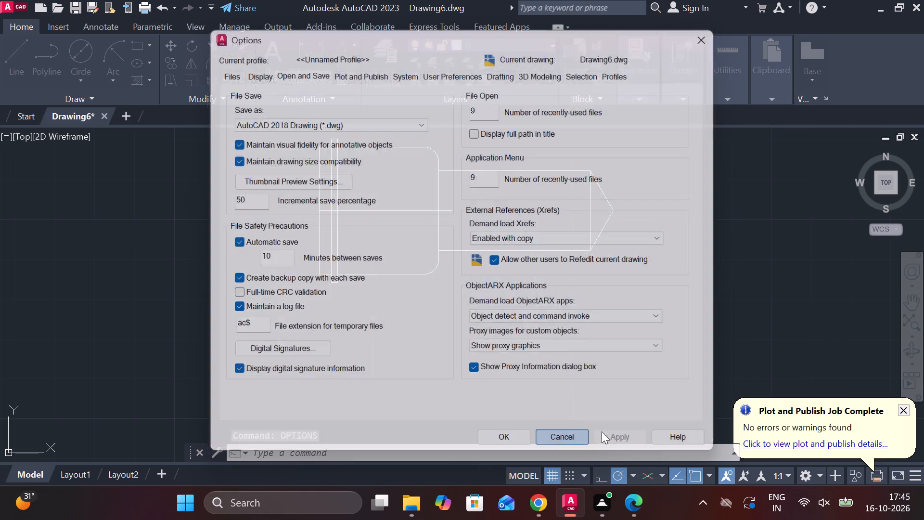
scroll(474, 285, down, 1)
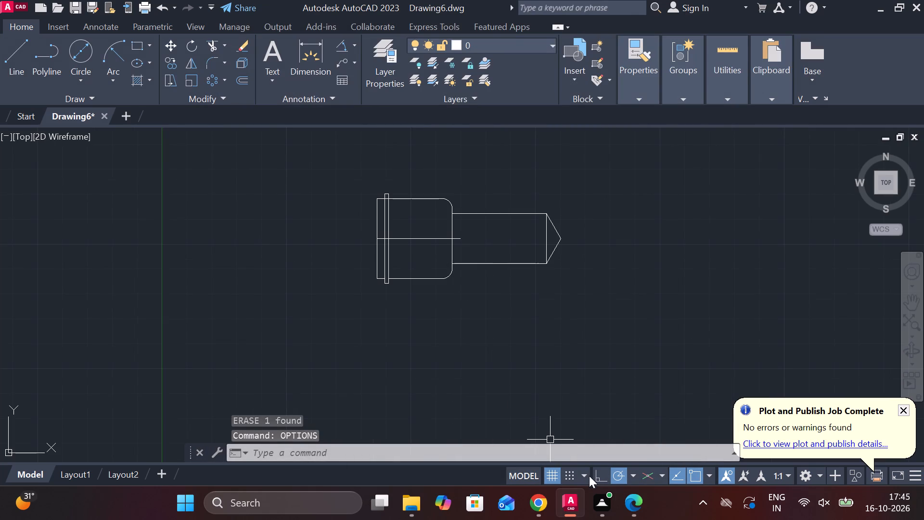
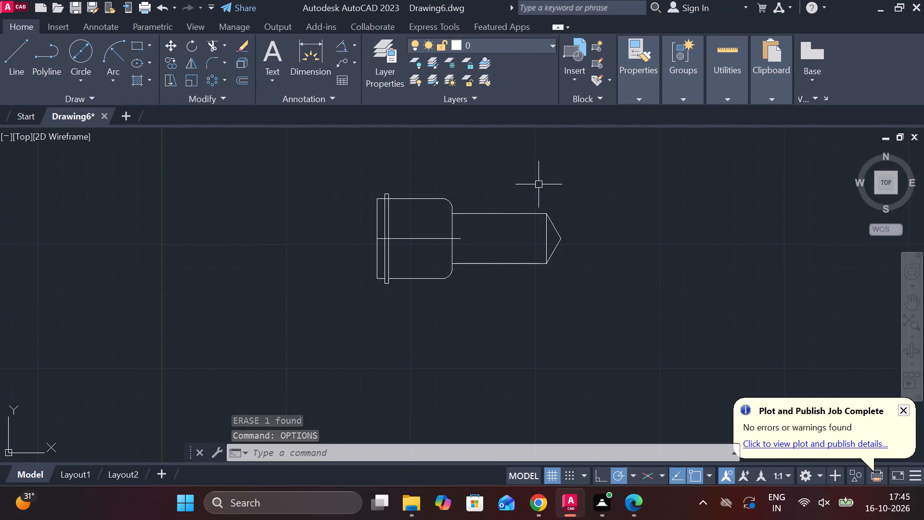
Examine the part outline and review the command history back to the drawing's initial limits setup.
scroll(539, 184, up, 1)
middle_drag(522, 199, 613, 199)
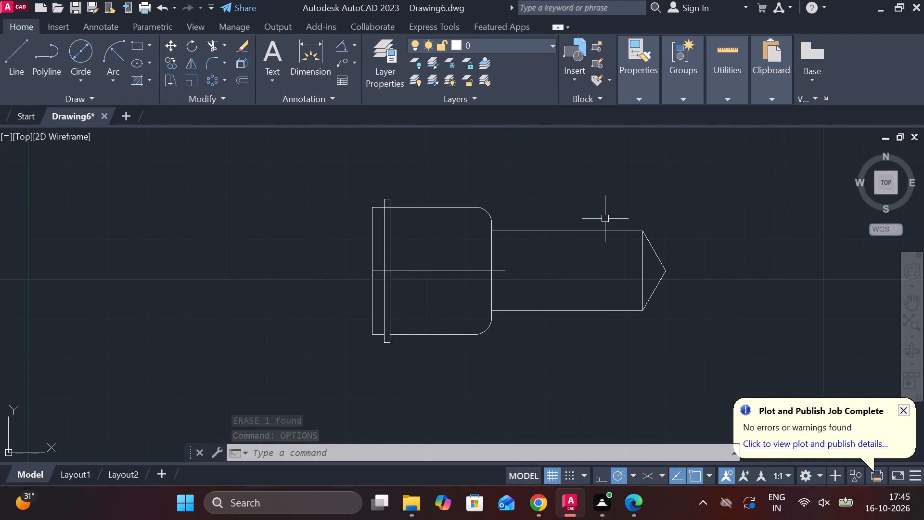
scroll(530, 241, up, 1)
scroll(530, 241, down, 2)
scroll(410, 254, up, 1)
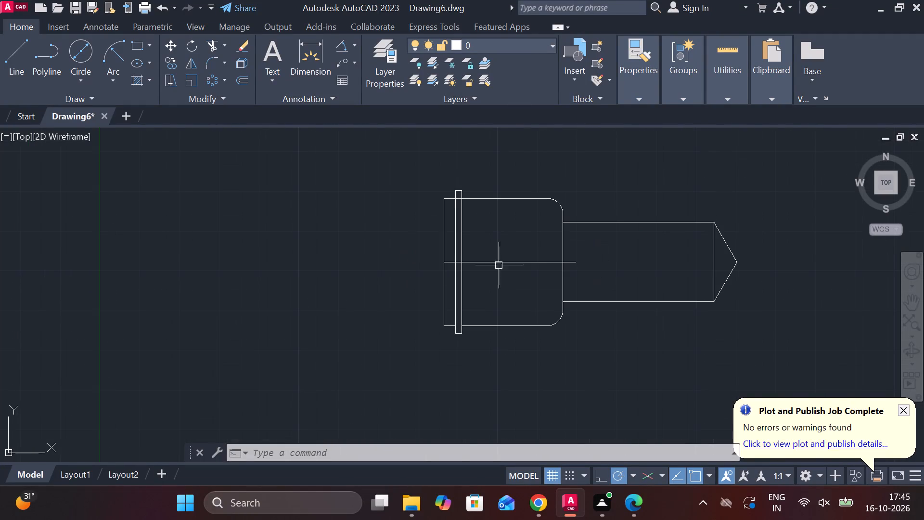
scroll(625, 227, down, 2)
scroll(621, 233, up, 3)
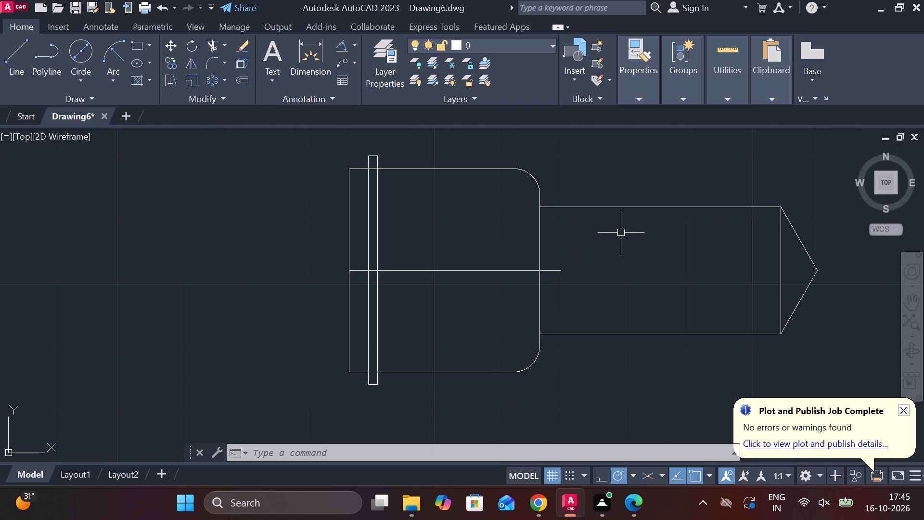
click(732, 453)
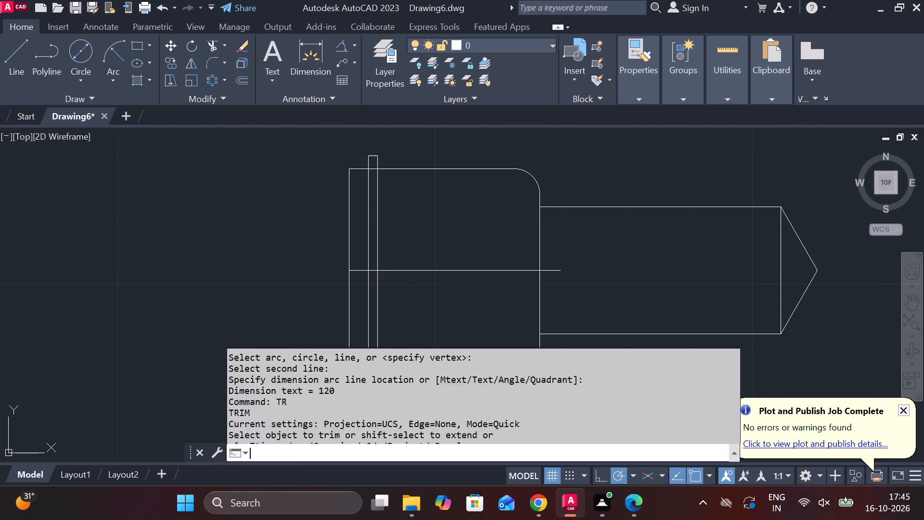
scroll(716, 378, up, 3)
drag(736, 416, 738, 260)
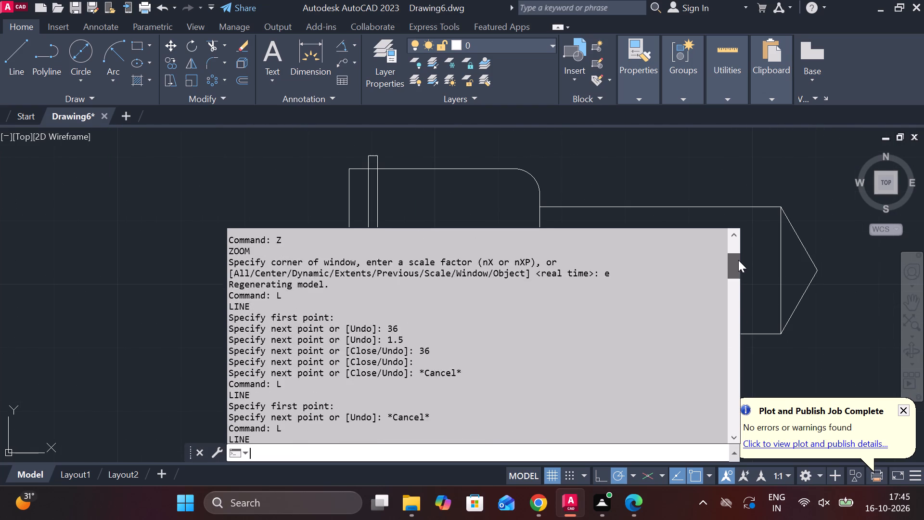
drag(738, 260, 738, 244)
scroll(551, 299, up, 2)
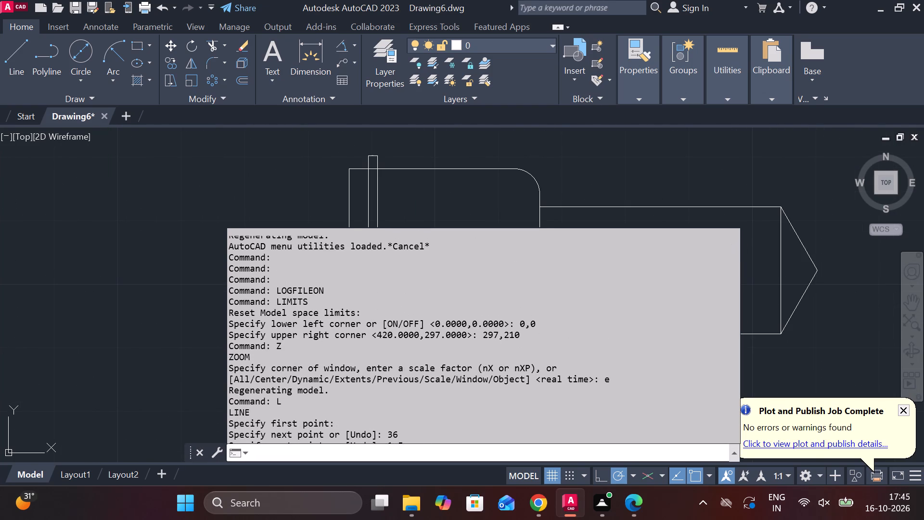
click(571, 174)
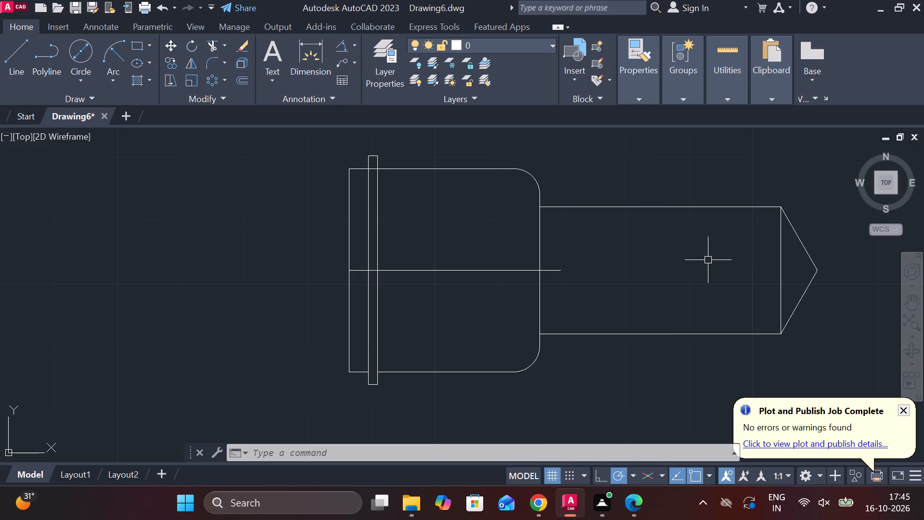
Draw a vertical line from 25 units above the centreline's head end down to the upper corner of the head's flat end edge.
middle_drag(706, 259, 675, 258)
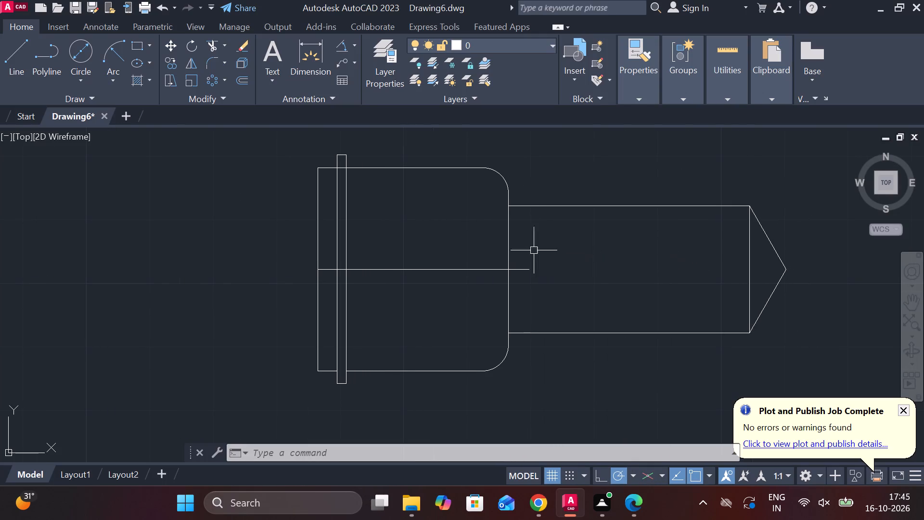
scroll(441, 240, up, 1)
scroll(441, 240, down, 1)
middle_drag(425, 236, 428, 236)
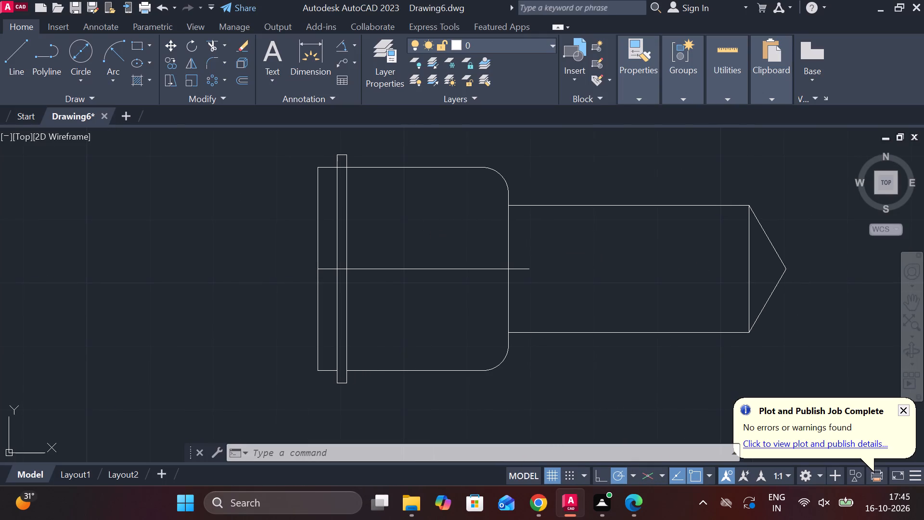
middle_drag(428, 236, 437, 236)
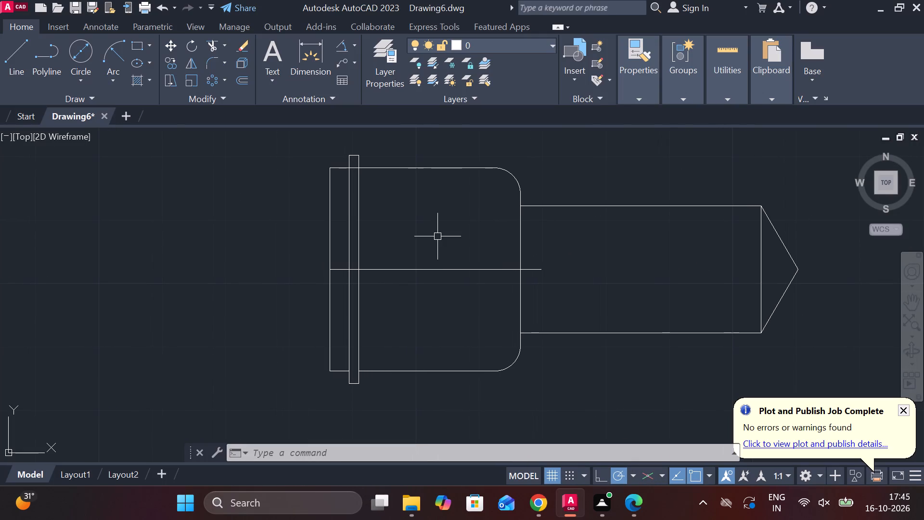
middle_drag(438, 236, 467, 250)
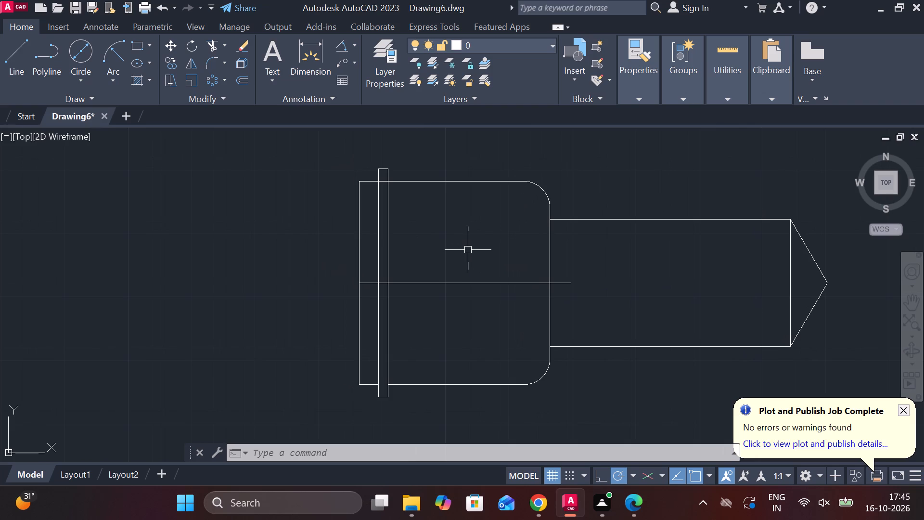
key(l)
key(Return)
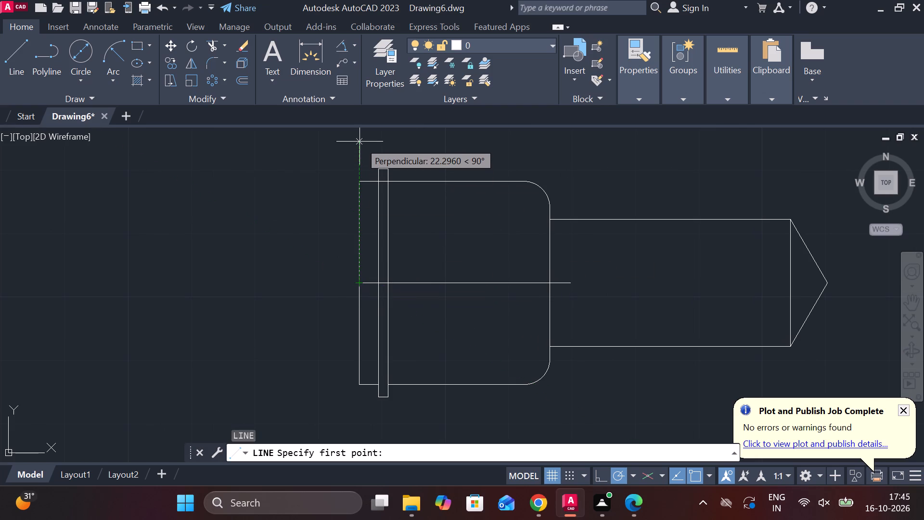
text(25)
key(space)
middle_drag(413, 138, 432, 210)
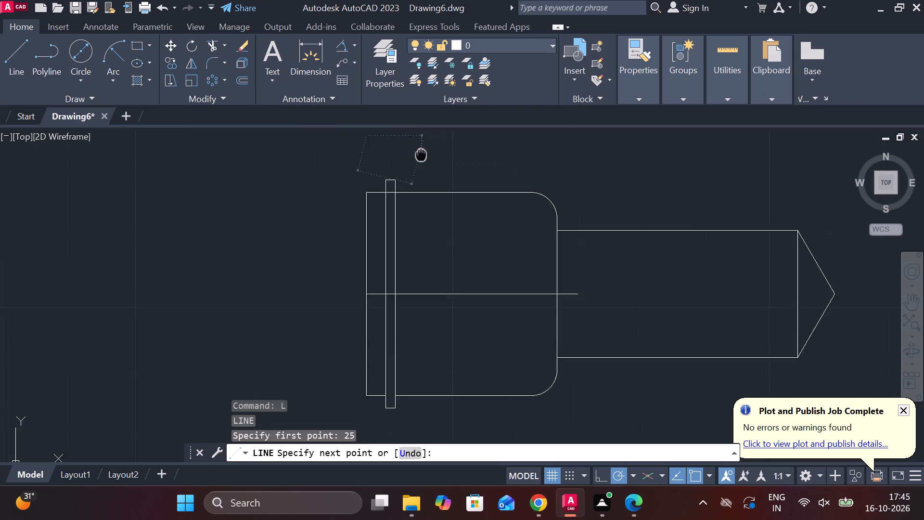
middle_drag(432, 210, 447, 226)
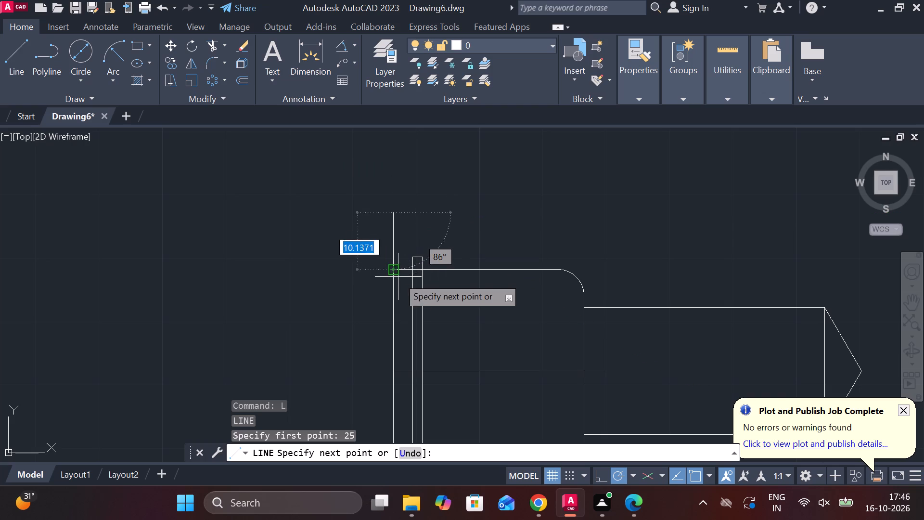
middle_drag(394, 272, 423, 194)
scroll(424, 203, up, 3)
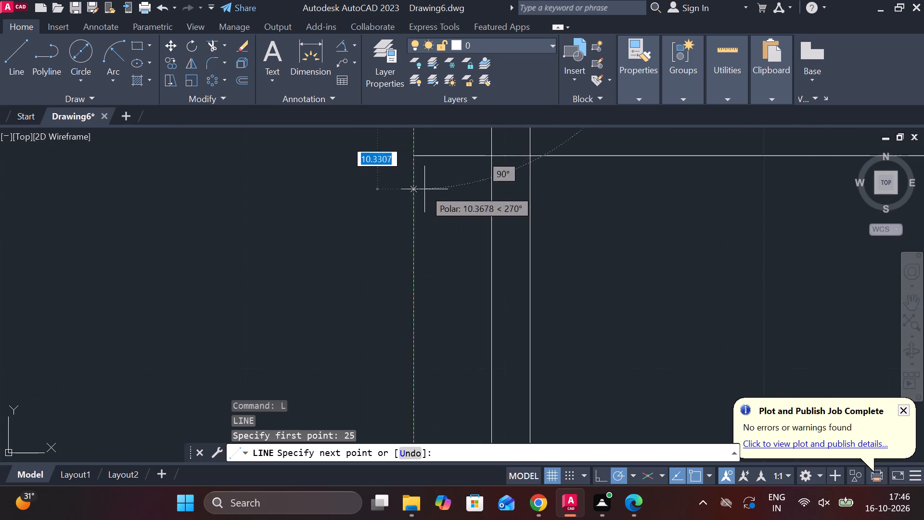
click(418, 156)
scroll(426, 186, down, 1)
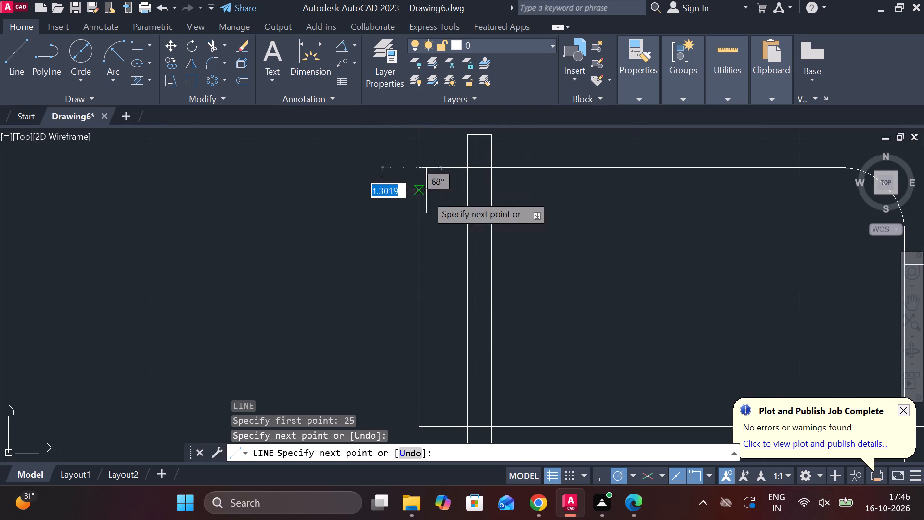
scroll(442, 247, down, 2)
key(Escape)
Mirror the short vertical line about the horizontal centreline, keeping the original.
click(436, 192)
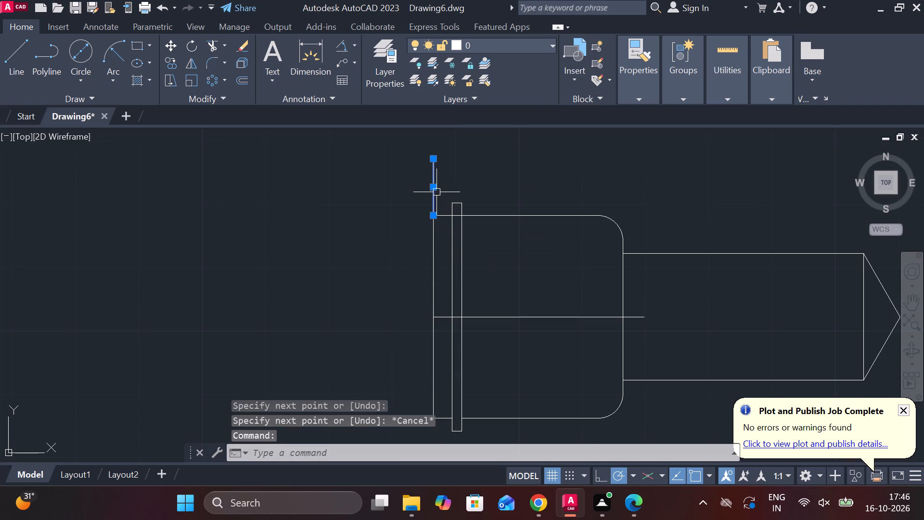
text(mi)
key(Return)
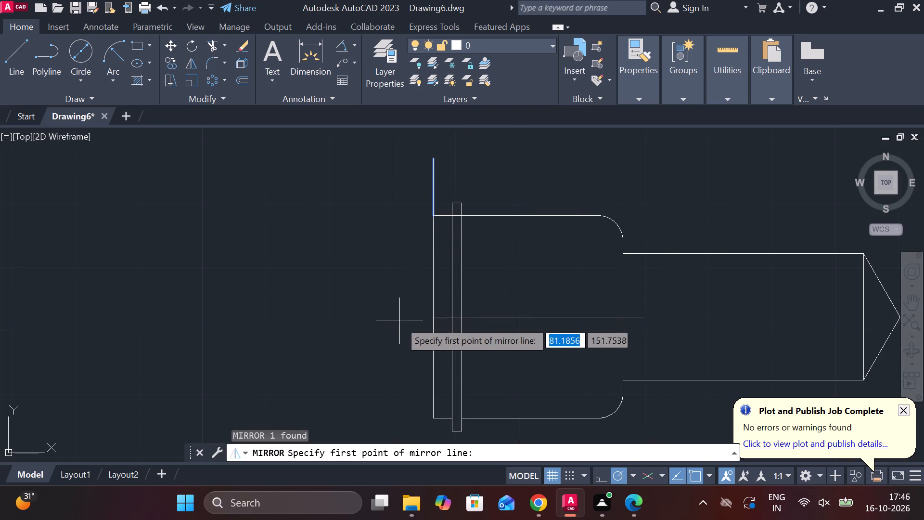
click(436, 313)
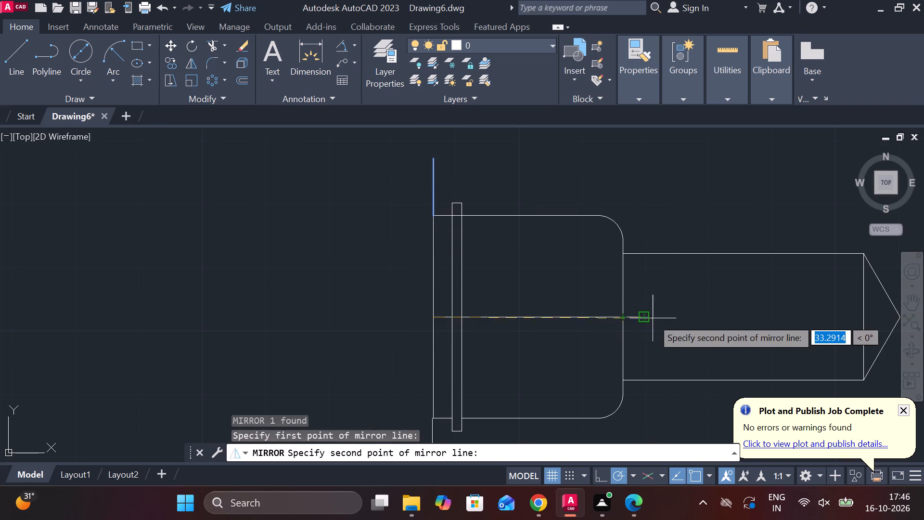
click(626, 315)
drag(661, 372, 626, 315)
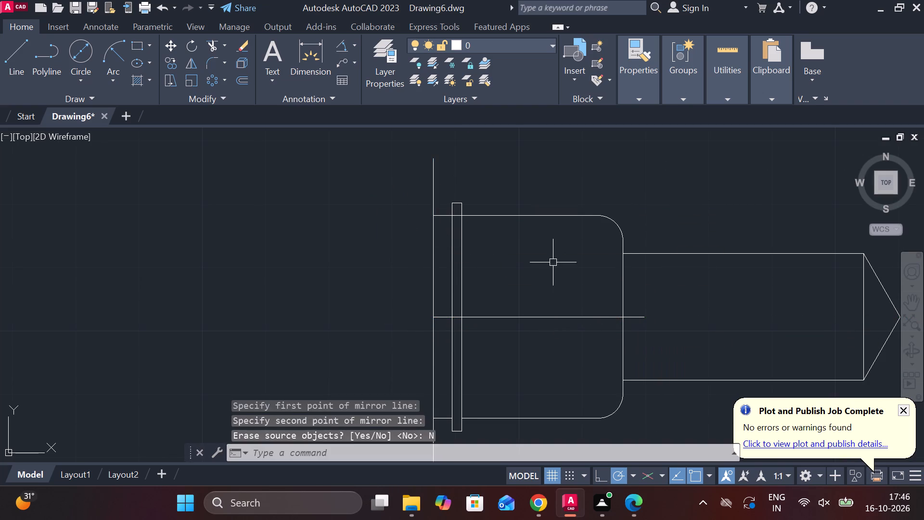
Join the upper extension line, the head's flat end edge and the lower extension line into one vertical line.
middle_drag(553, 262, 564, 251)
middle_drag(512, 162, 452, 233)
middle_drag(546, 237, 474, 168)
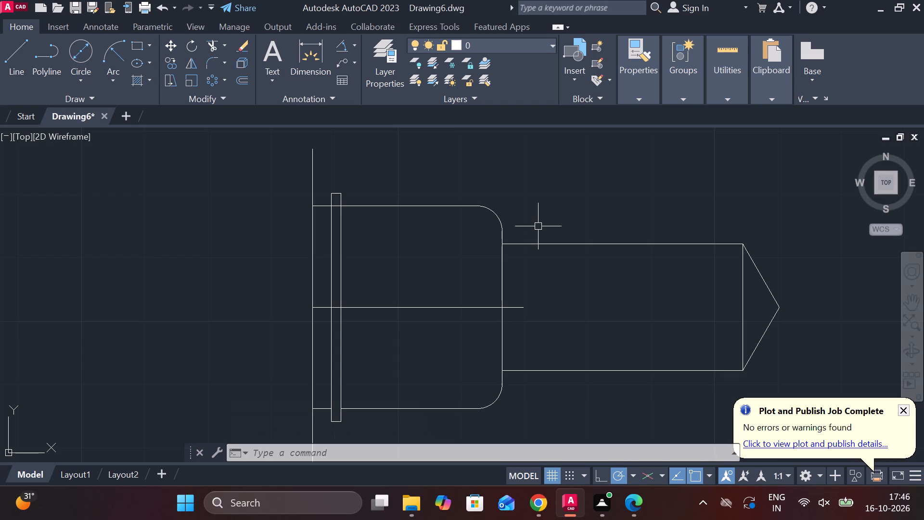
middle_drag(549, 267, 483, 247)
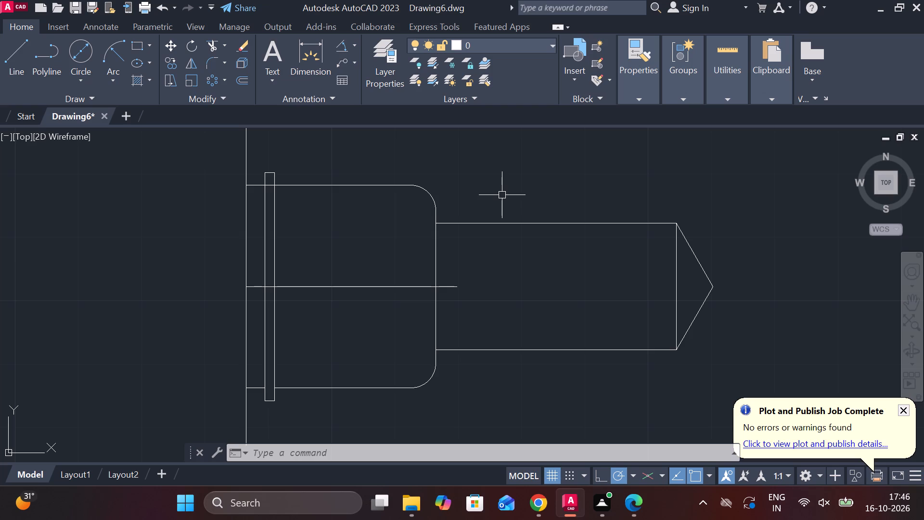
middle_drag(427, 176, 401, 294)
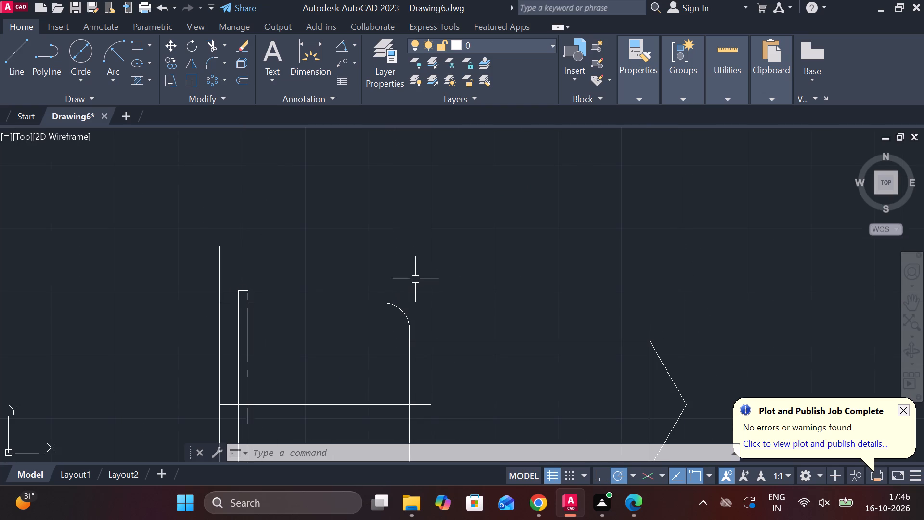
middle_drag(436, 295, 453, 241)
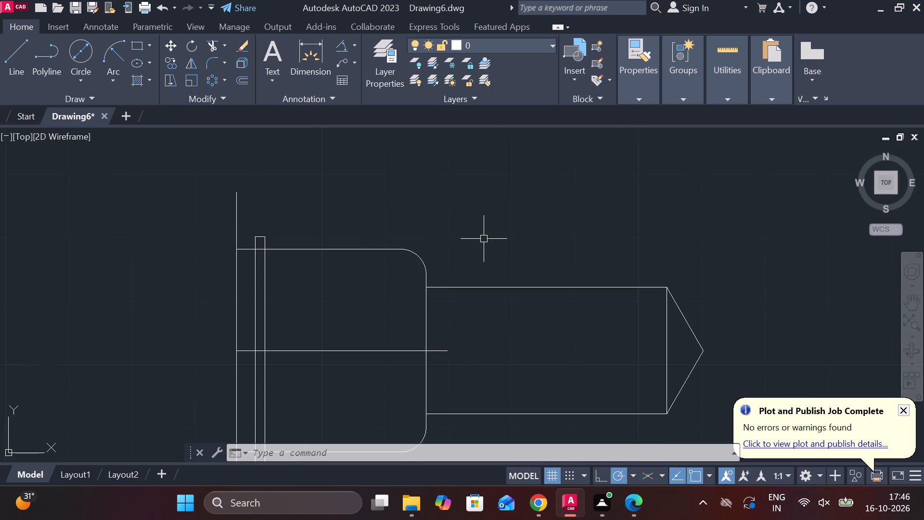
click(238, 206)
click(234, 285)
middle_drag(251, 270, 293, 210)
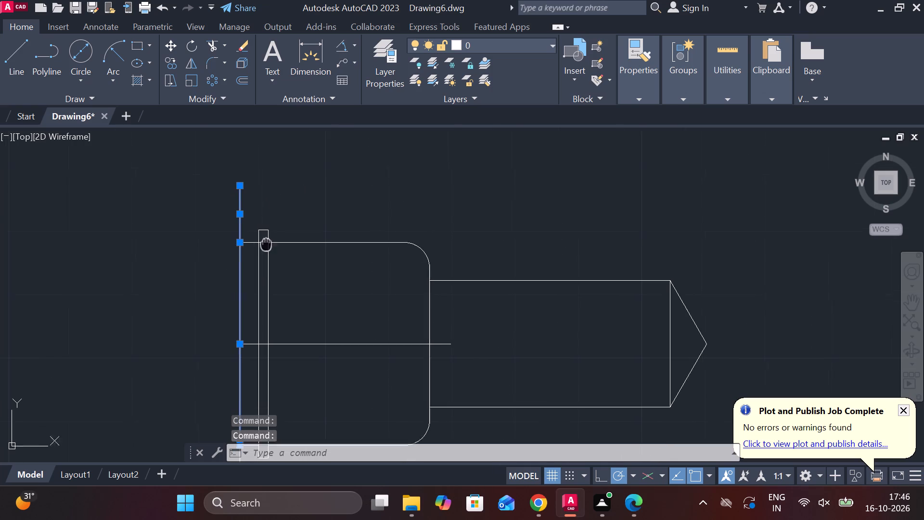
middle_drag(293, 210, 345, 134)
click(331, 343)
key(j)
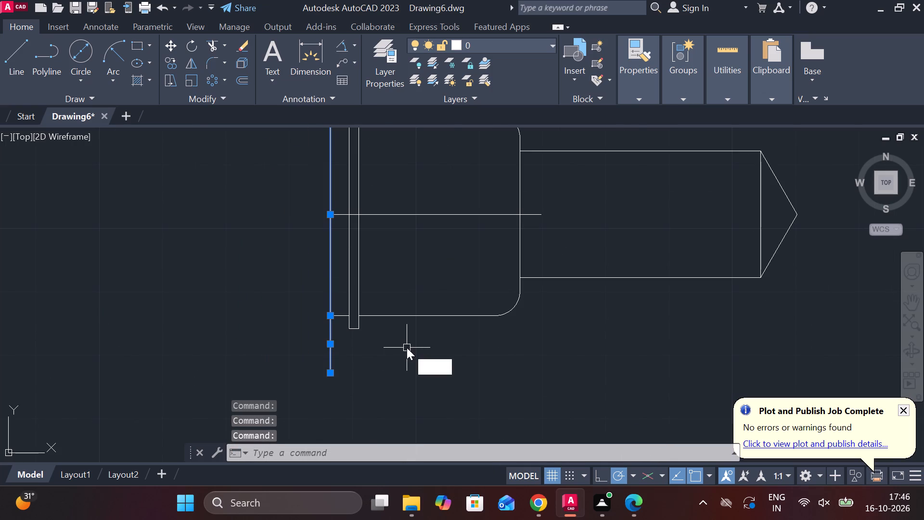
key(Return)
Offset the joined vertical line 46 units toward the pointed end, across the shank.
click(331, 258)
key(o)
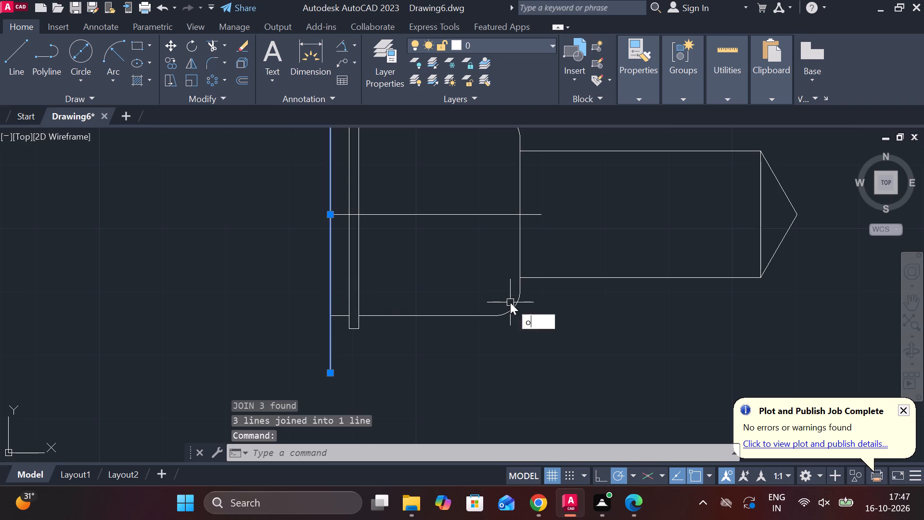
key(Return)
key(Return)
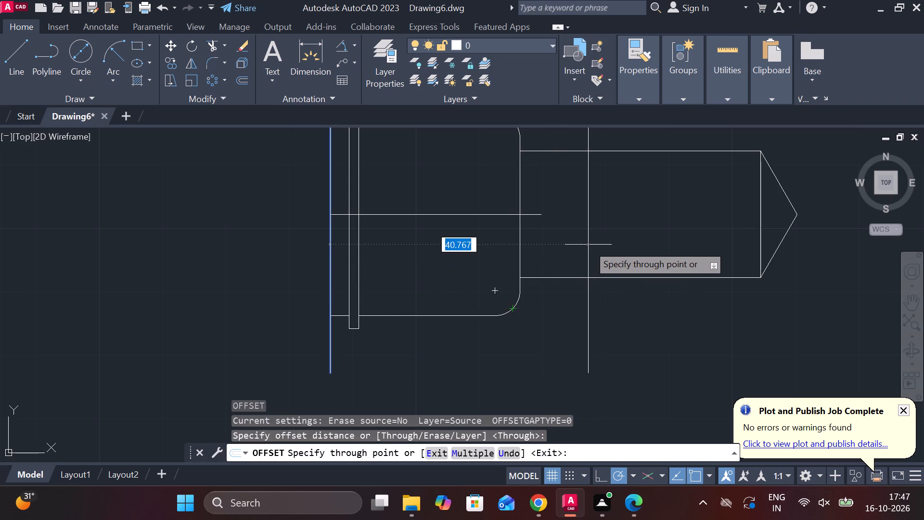
middle_drag(588, 245, 579, 283)
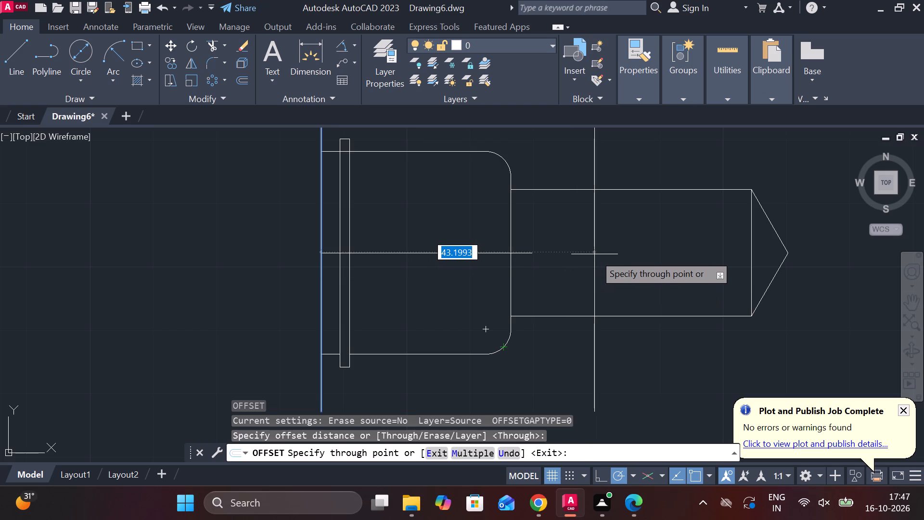
text(46)
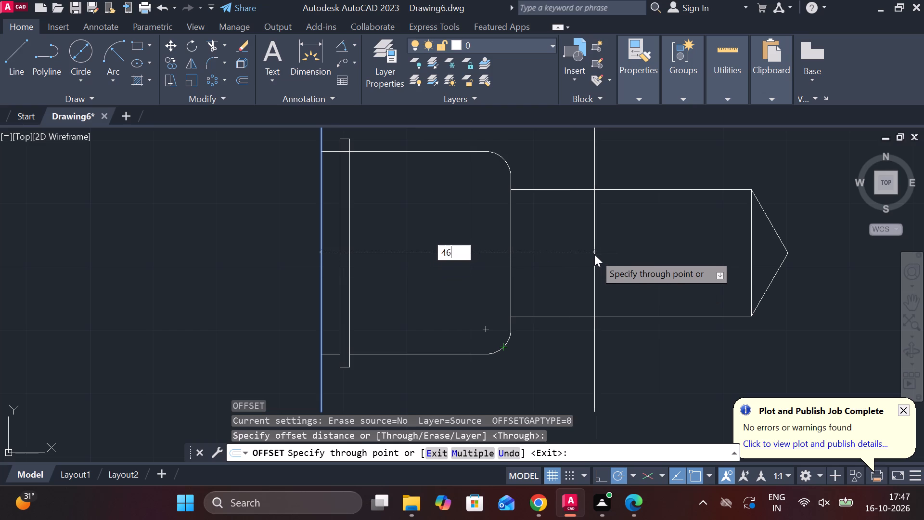
key(space)
middle_drag(594, 254, 525, 285)
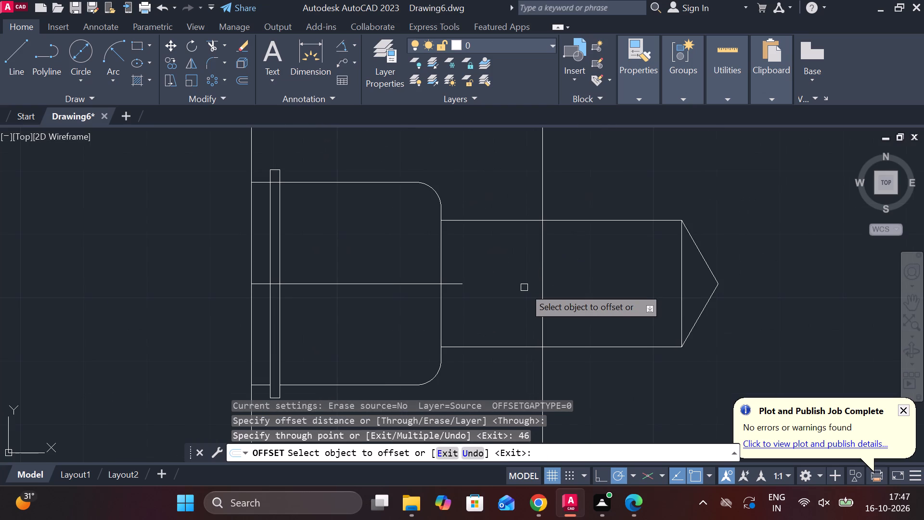
key(Escape)
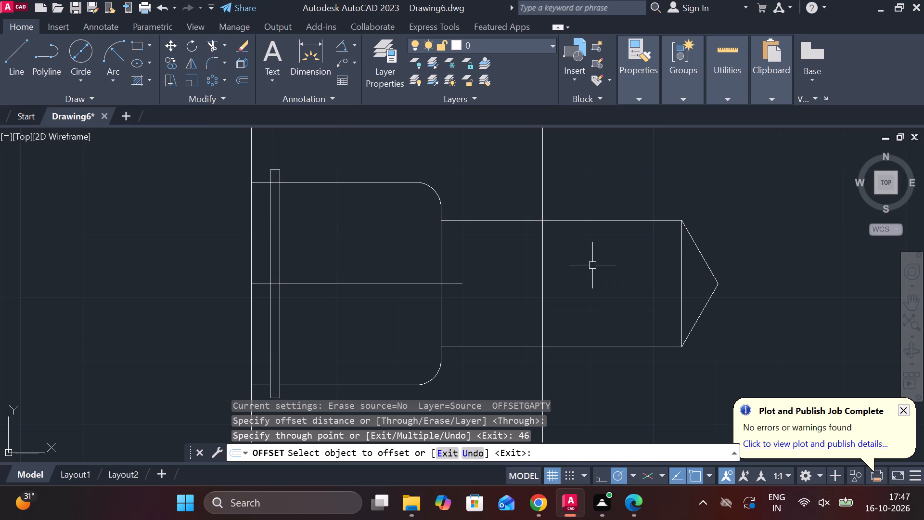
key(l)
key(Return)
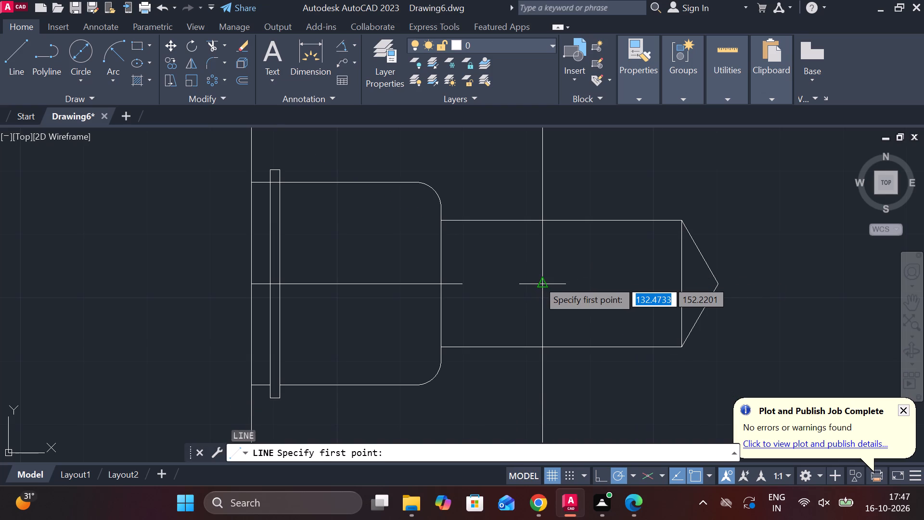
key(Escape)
Lengthen the horizontal centreline from its shank-side end until it extends past the pointed tip.
click(465, 281)
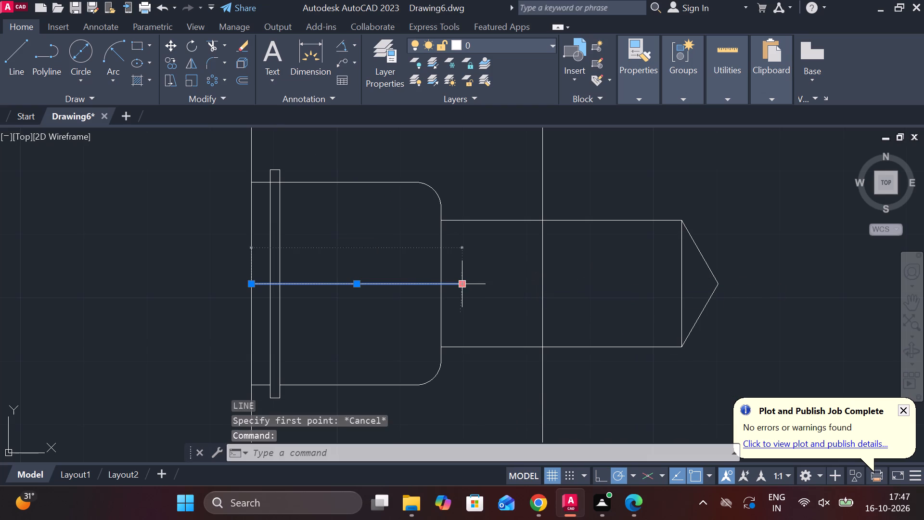
drag(501, 317, 510, 317)
click(757, 298)
key(Escape)
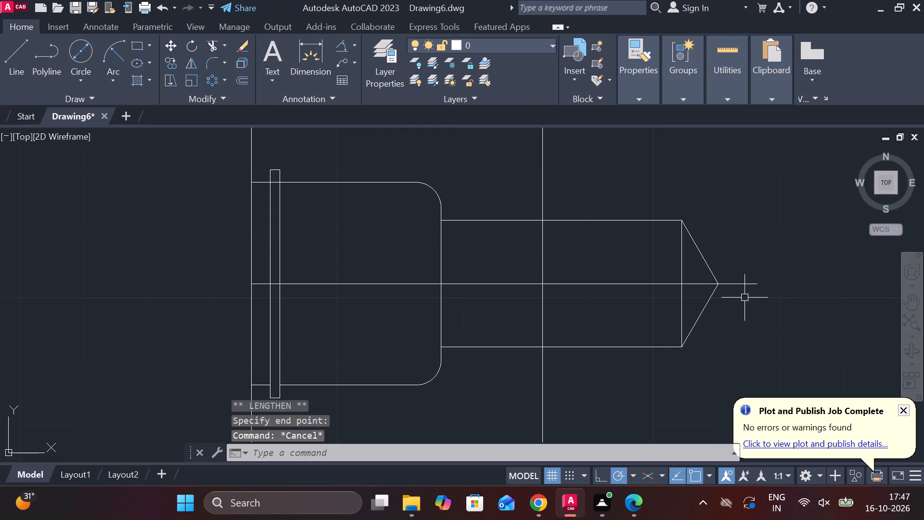
Starting 40 units above where the offset line crosses the centreline, draw connected lines 11 units toward the tip and 40 units down.
key(l)
key(Return)
middle_drag(679, 273, 667, 397)
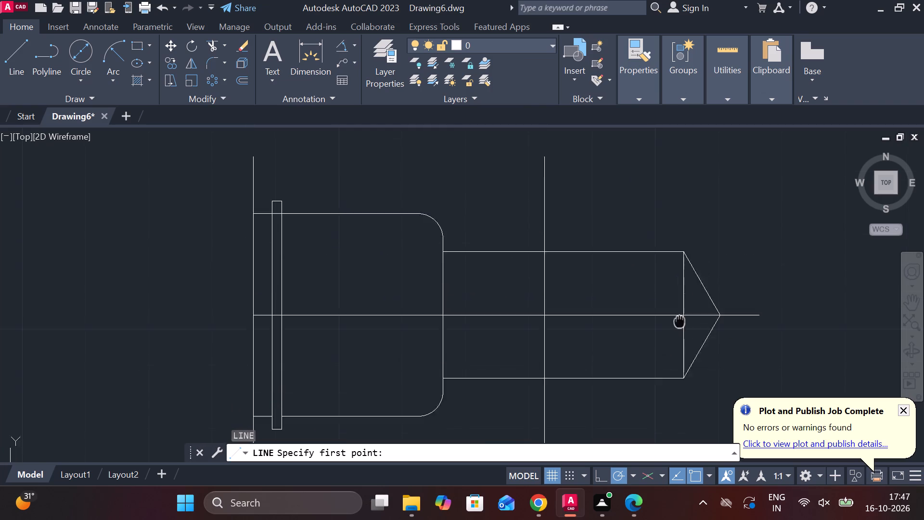
middle_drag(667, 397, 667, 398)
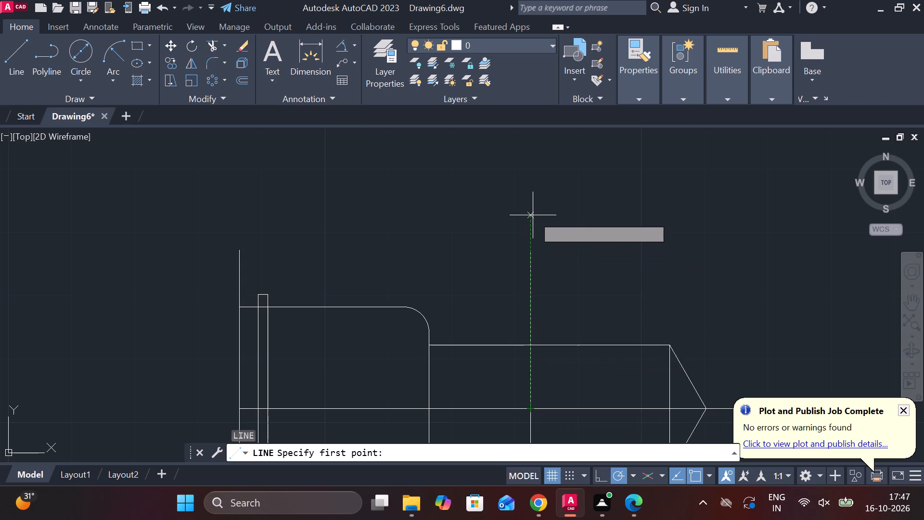
text(40)
key(Return)
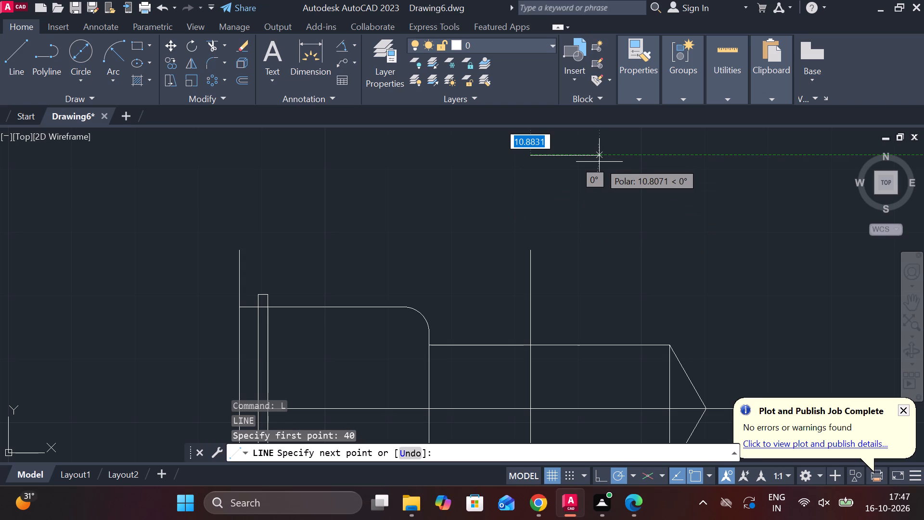
text(11)
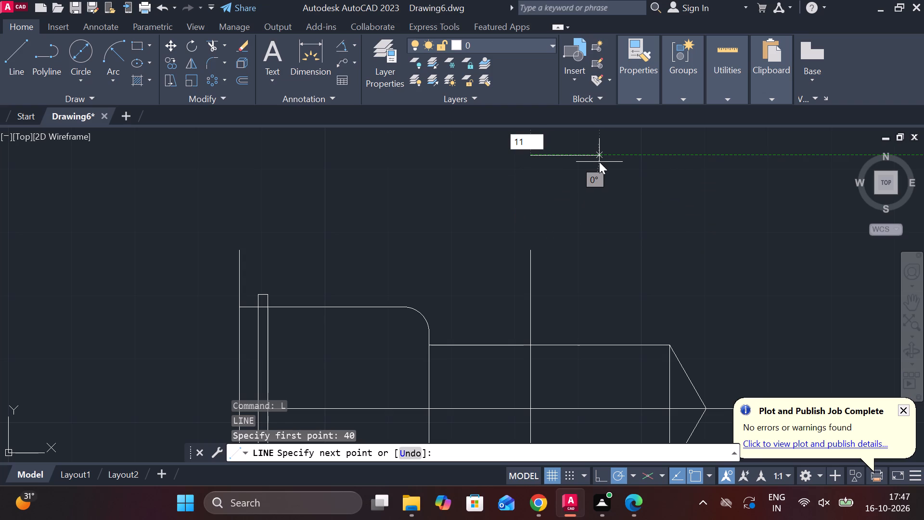
key(space)
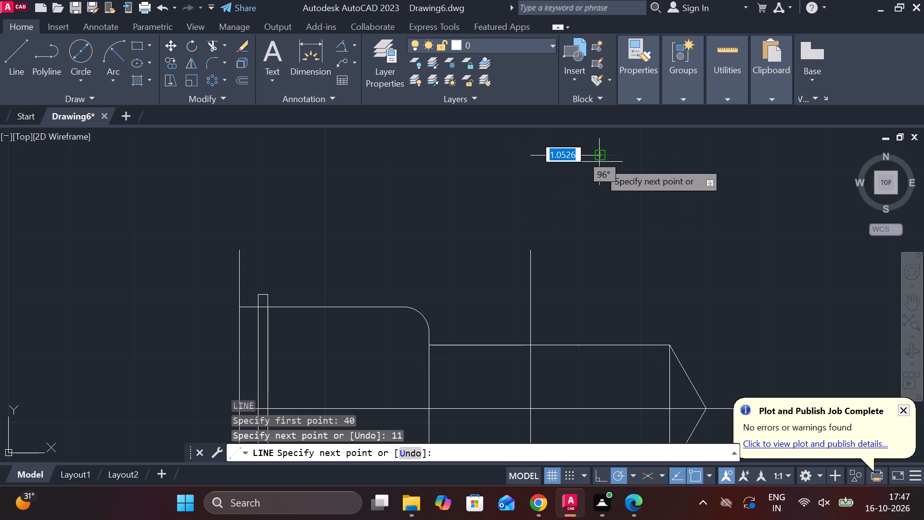
middle_drag(600, 310, 599, 286)
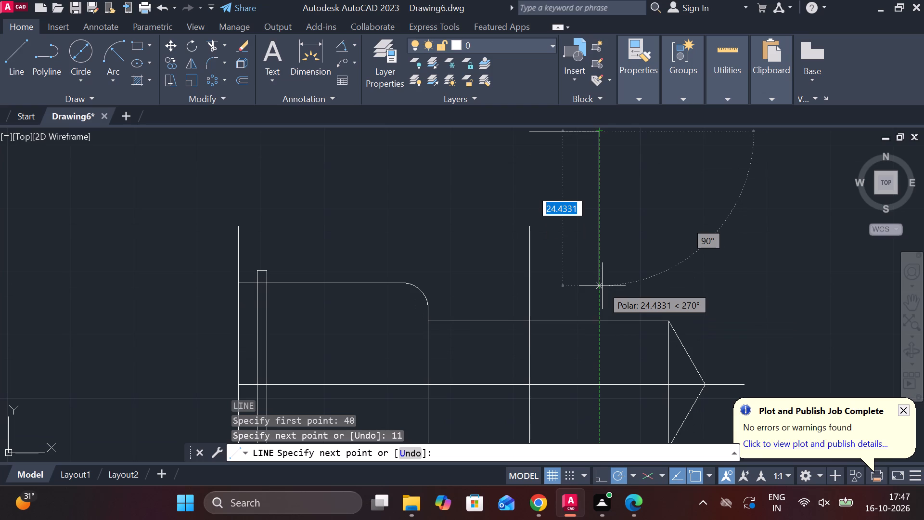
text(40)
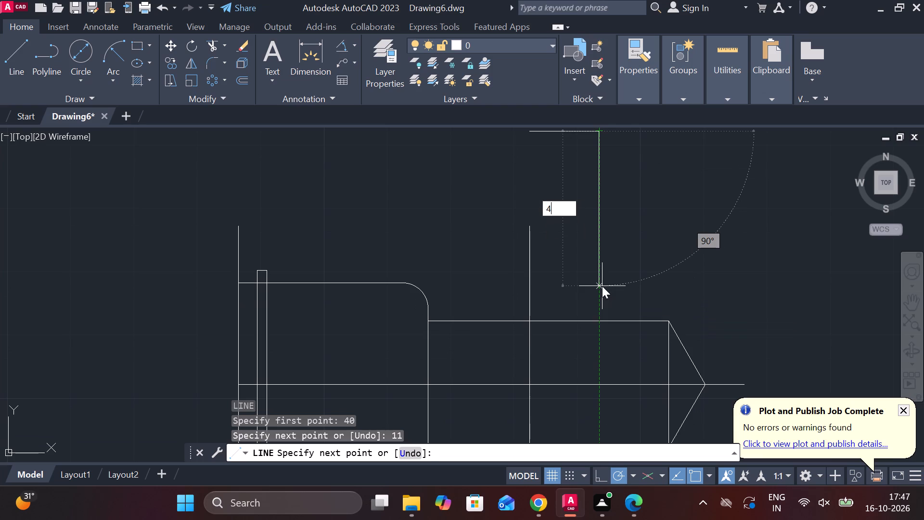
key(Return)
middle_drag(612, 263, 612, 224)
key(Escape)
Extend the offset vertical line upward to meet the new 11-unit horizontal line, closing the flange outline's upper corner.
middle_drag(612, 219, 615, 222)
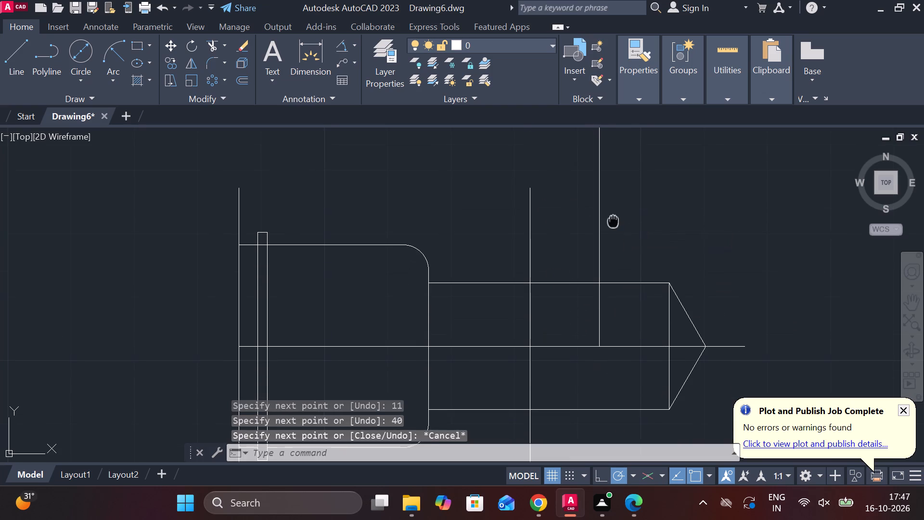
middle_drag(615, 222, 608, 282)
key(e)
key(x)
key(space)
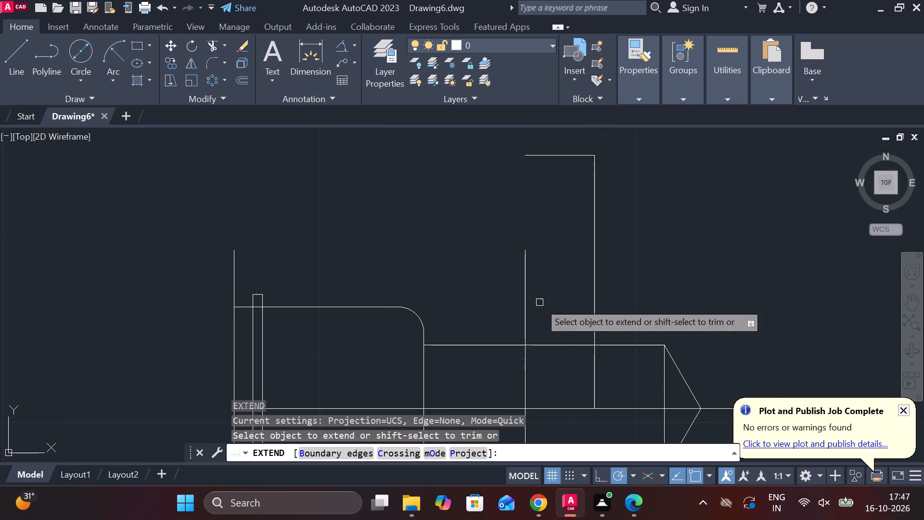
click(523, 286)
middle_drag(556, 276, 555, 284)
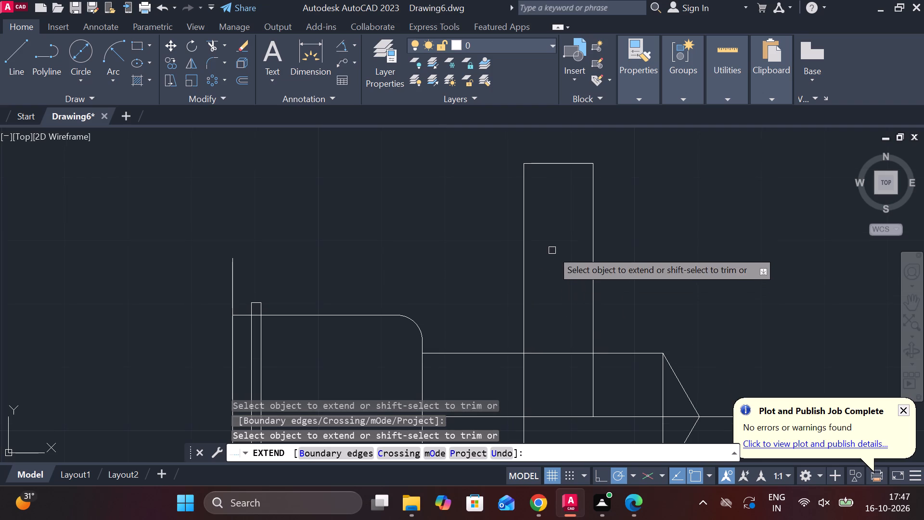
scroll(546, 216, up, 1)
middle_drag(546, 216, 548, 217)
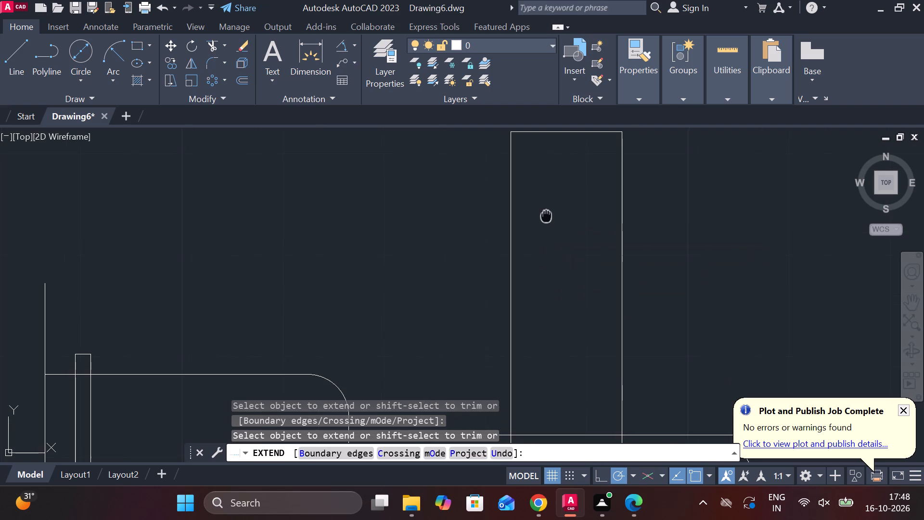
middle_drag(548, 217, 545, 355)
key(Escape)
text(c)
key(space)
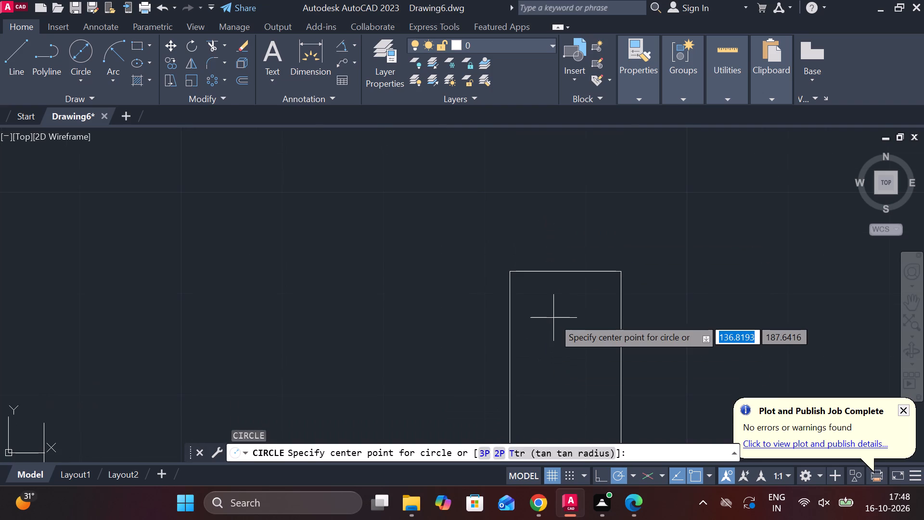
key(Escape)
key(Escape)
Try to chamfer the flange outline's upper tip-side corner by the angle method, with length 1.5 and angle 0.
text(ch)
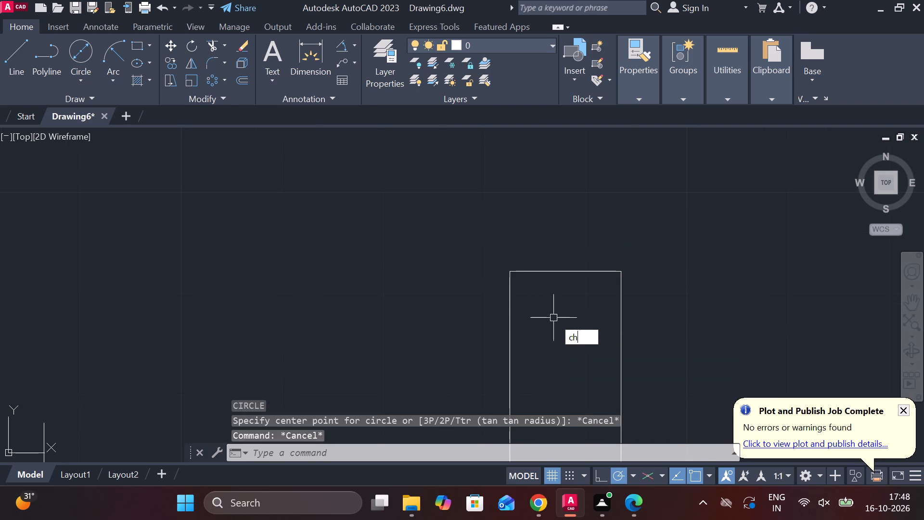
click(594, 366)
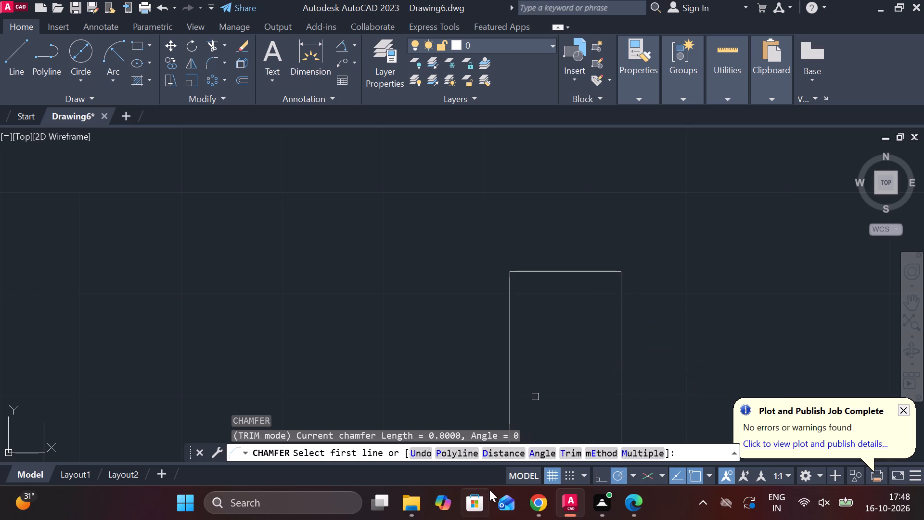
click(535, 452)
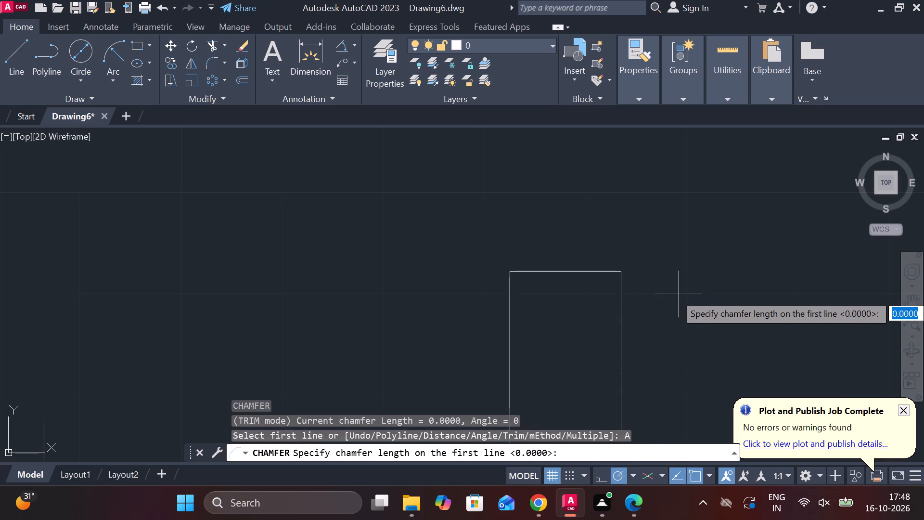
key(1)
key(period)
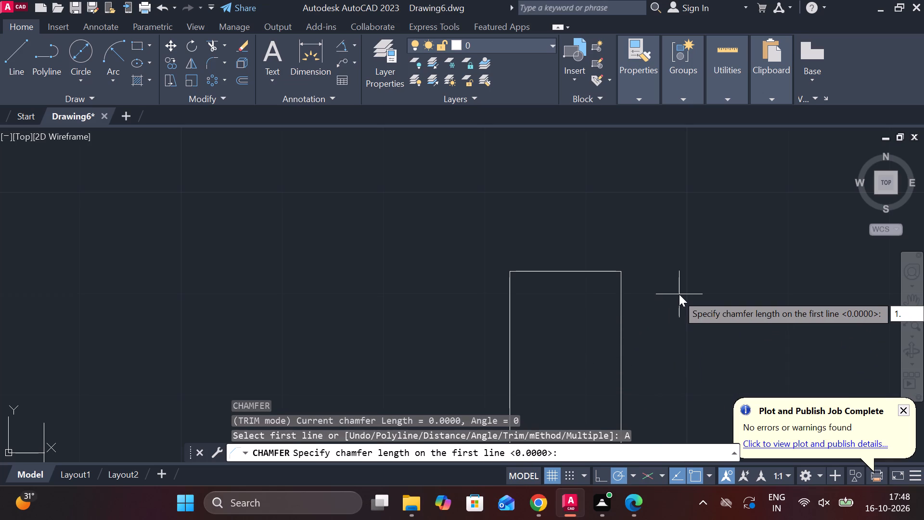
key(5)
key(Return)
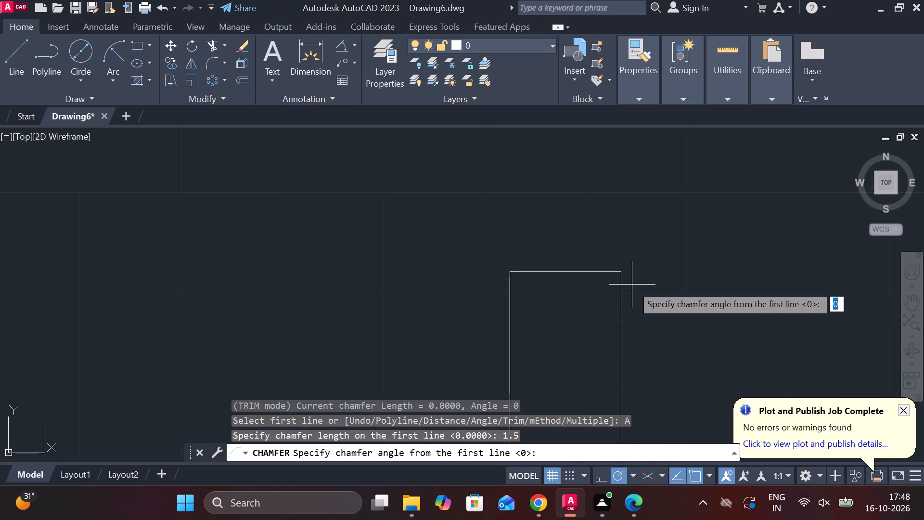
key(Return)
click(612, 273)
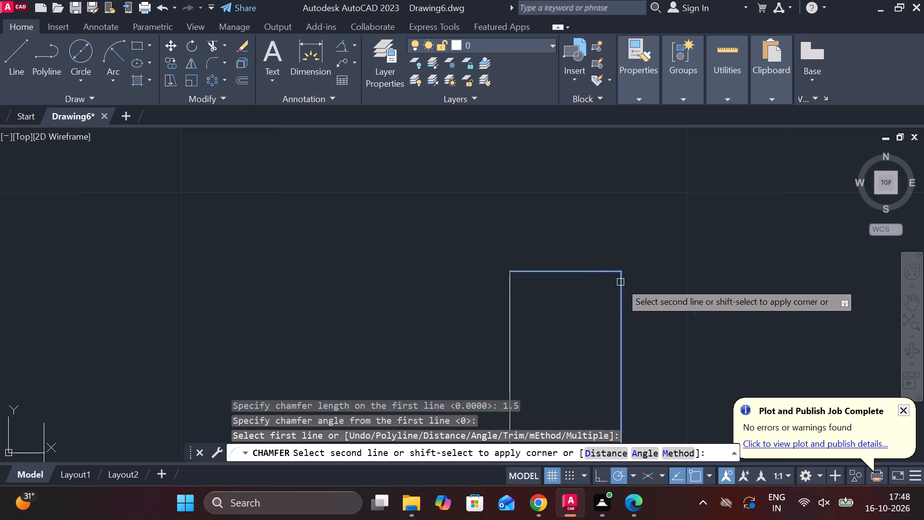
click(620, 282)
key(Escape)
Chamfer both upper corners of the flange outline with distances of 1.5 by 1.5.
key(c)
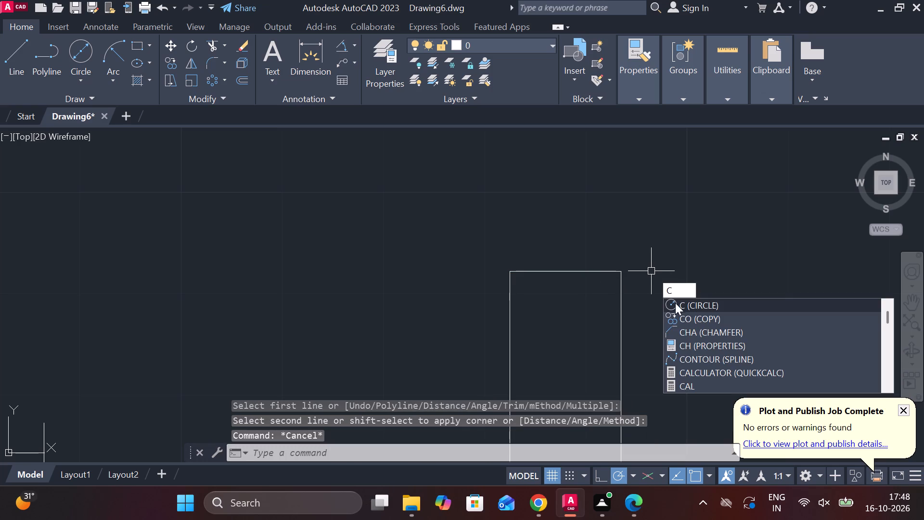
click(693, 332)
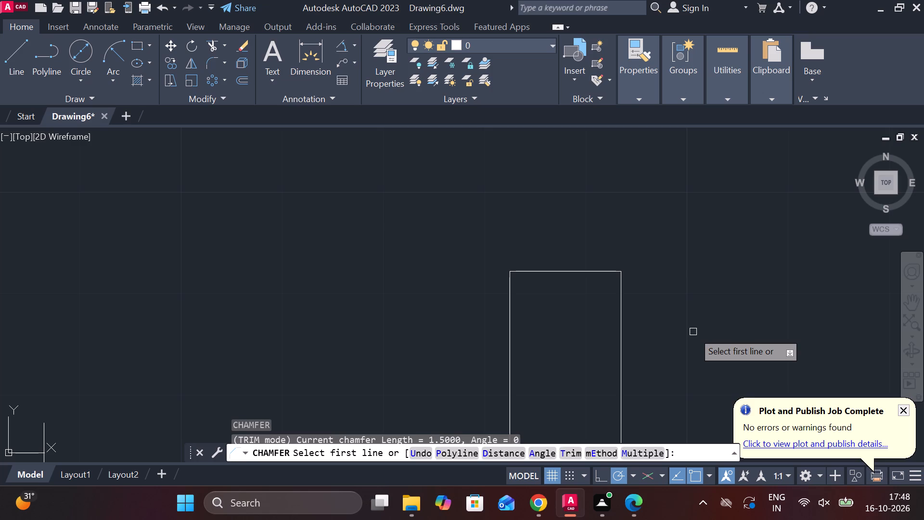
click(499, 453)
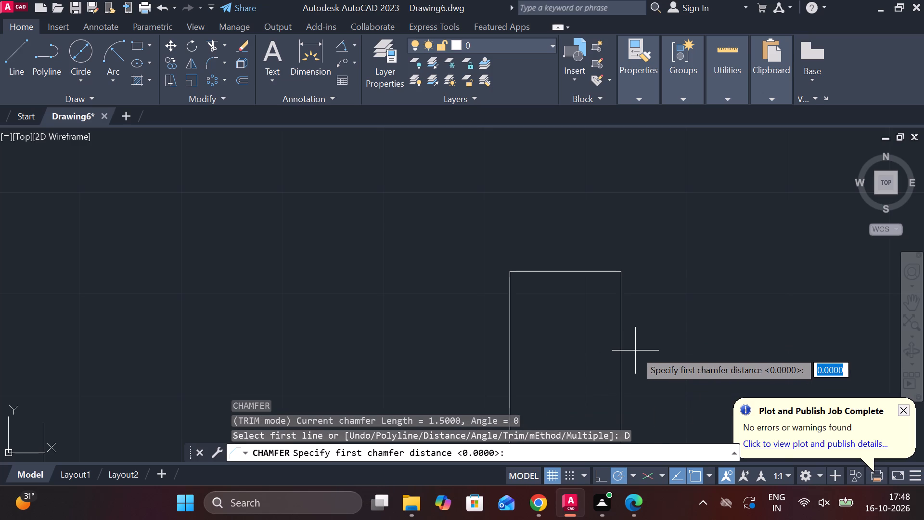
text(1.)
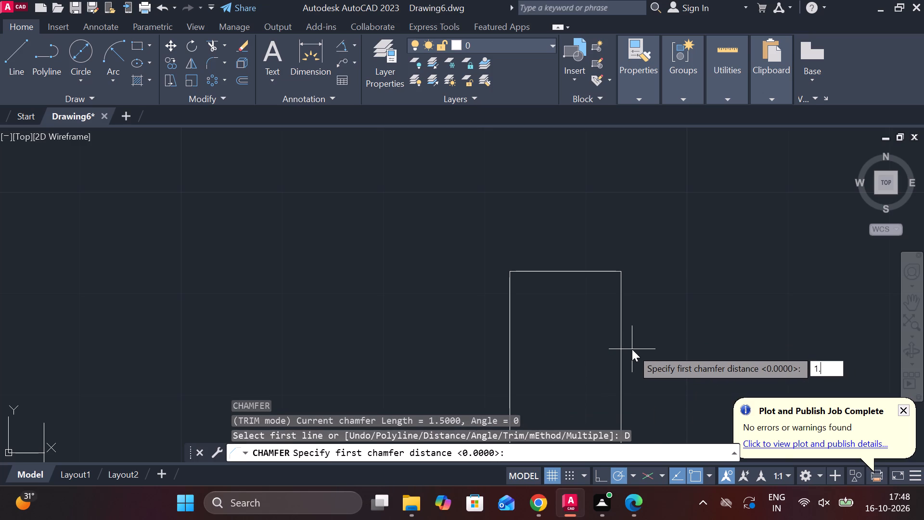
key(5)
key(Return)
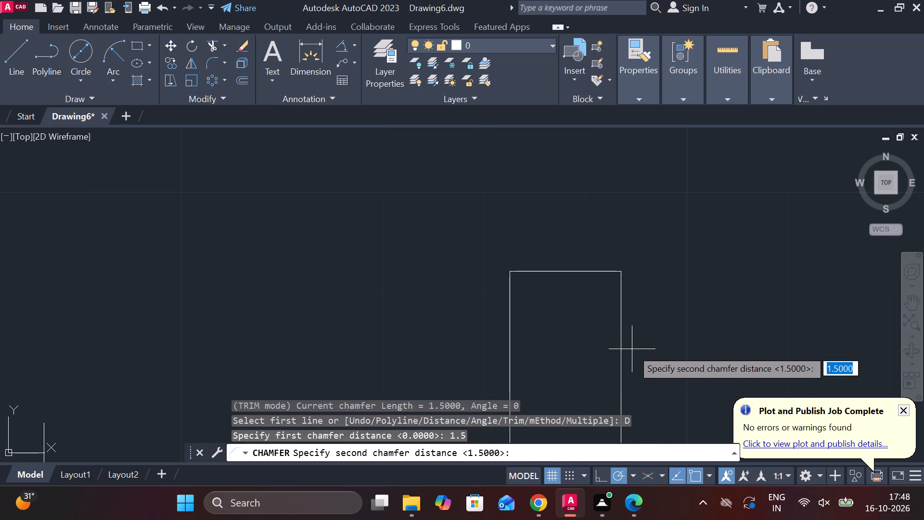
key(Return)
click(521, 268)
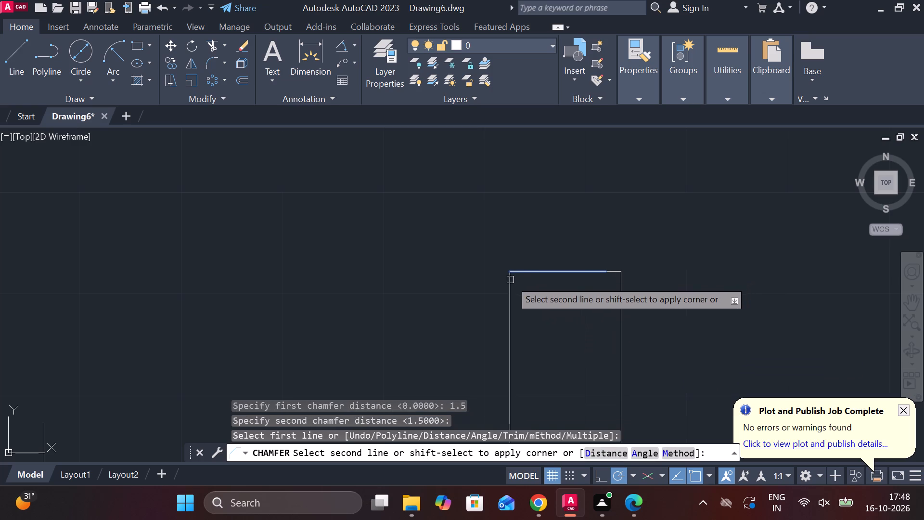
click(510, 280)
key(space)
click(592, 270)
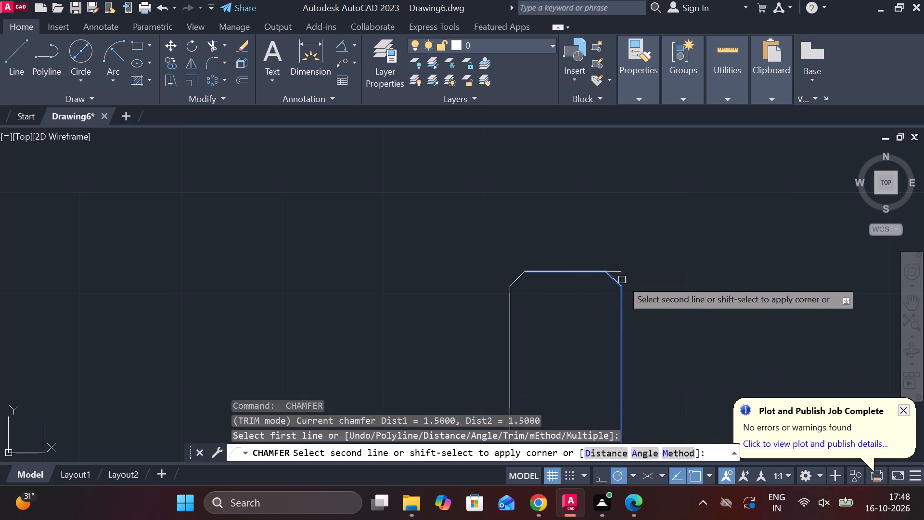
click(622, 280)
Erase the short leftover line segment outside the chamfer at the flange's upper tip-side corner.
click(619, 272)
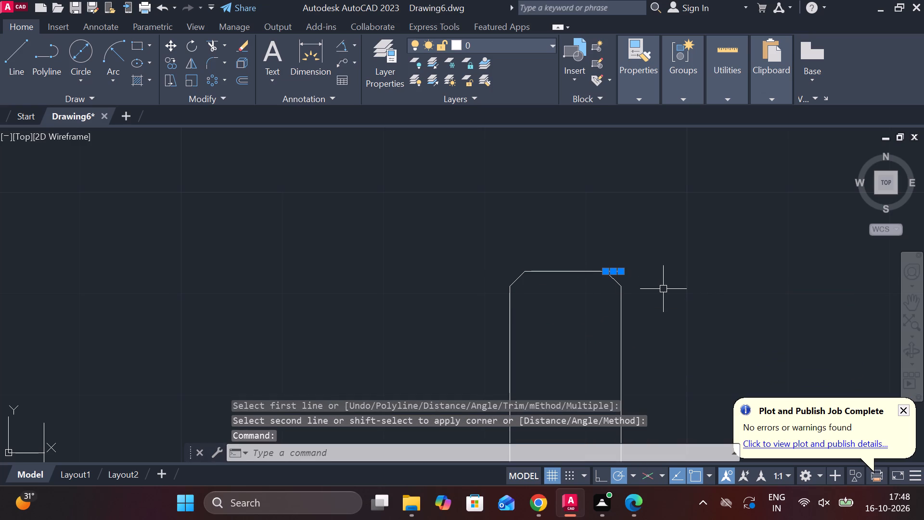
text(e)
key(space)
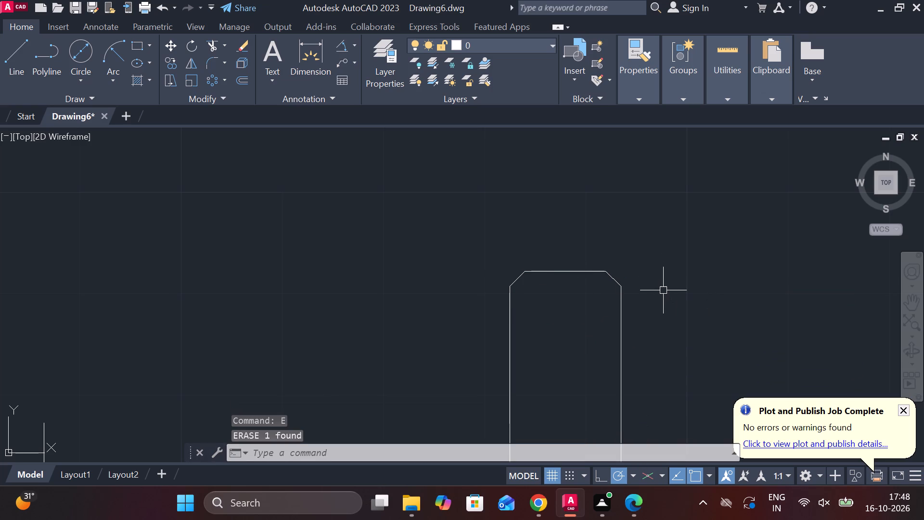
Trim away the portions of the flange's head-side vertical line that lie below the horizontal centreline.
scroll(653, 297, down, 2)
middle_drag(653, 299, 585, 218)
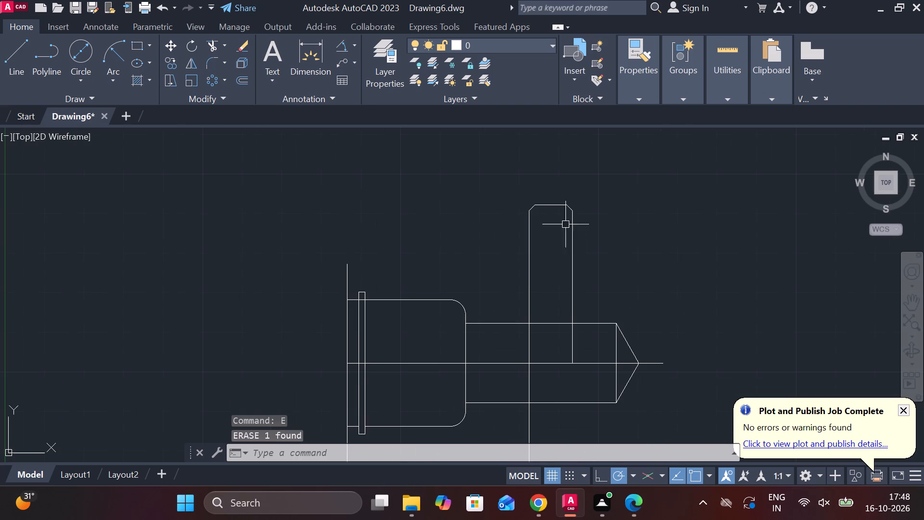
middle_drag(558, 293, 527, 166)
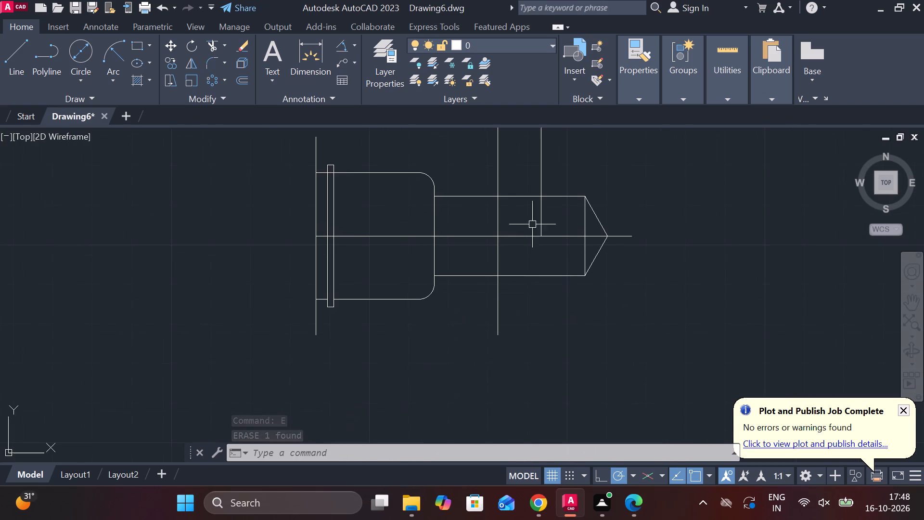
middle_drag(540, 304, 551, 381)
key(Escape)
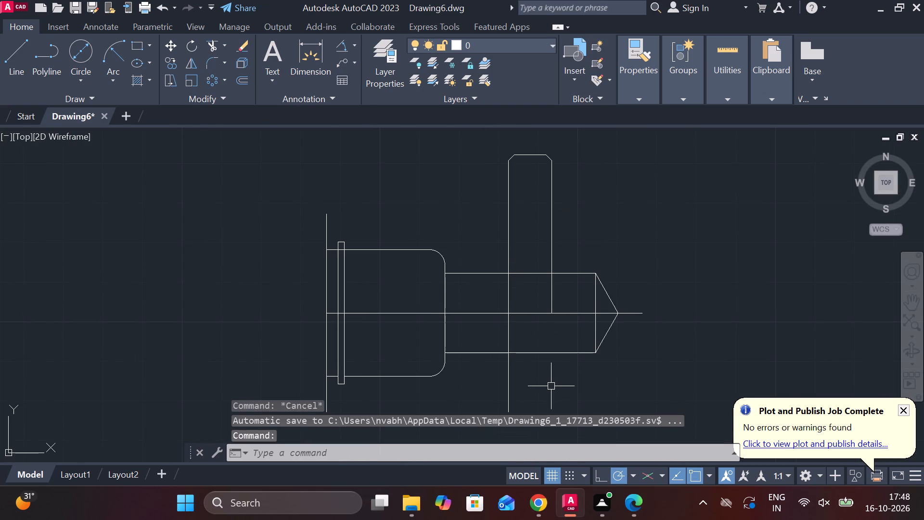
text(tr)
key(space)
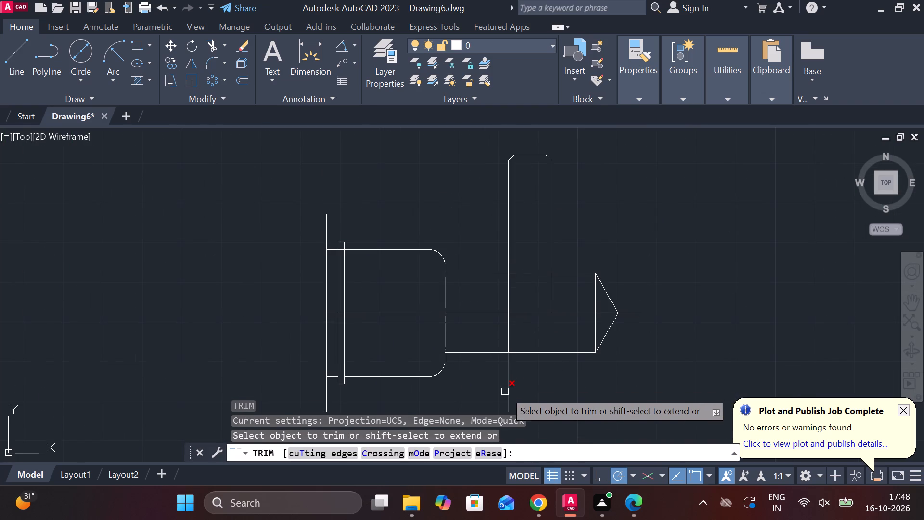
click(505, 391)
click(506, 342)
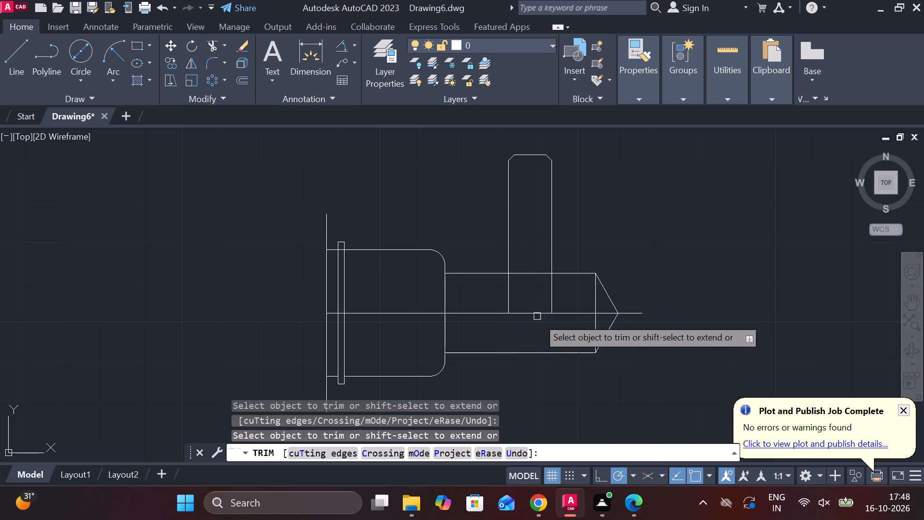
key(Escape)
Join the flange outline's two vertical sides, top line and two chamfers into one polyline.
click(554, 298)
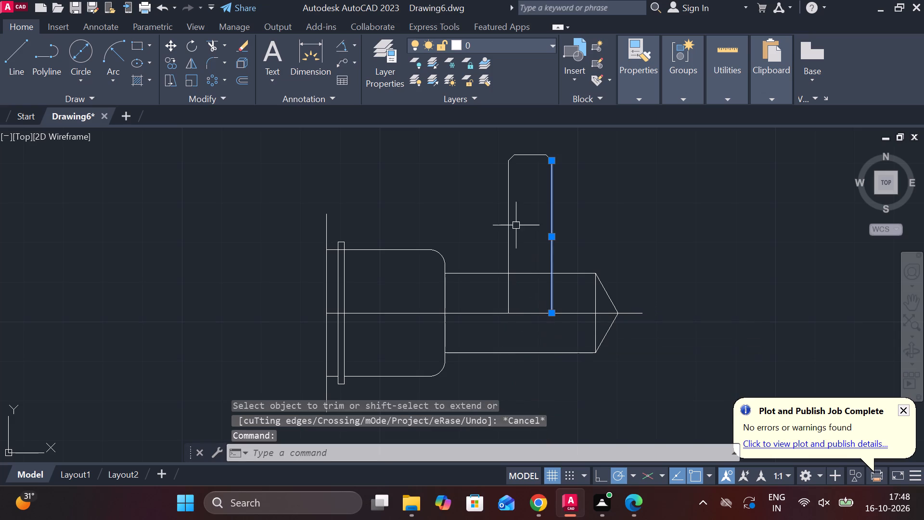
click(510, 216)
click(537, 156)
scroll(535, 153, up, 3)
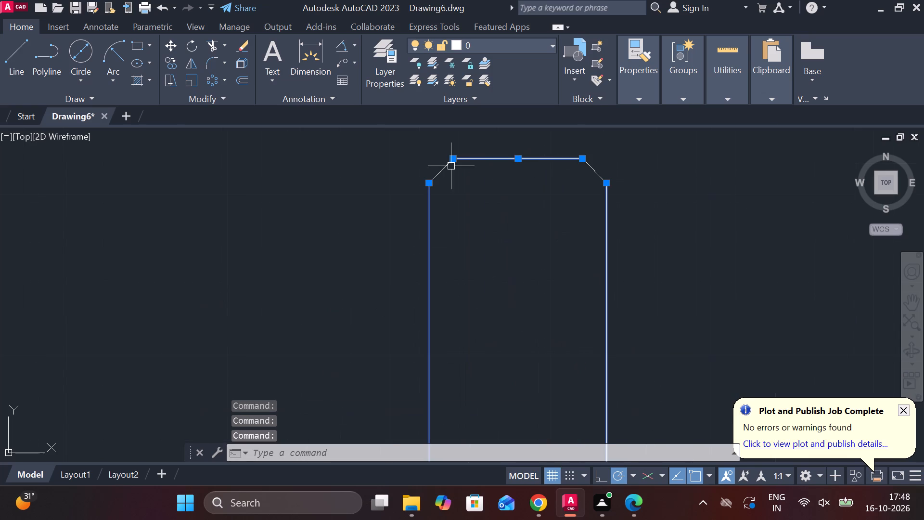
click(449, 166)
click(601, 168)
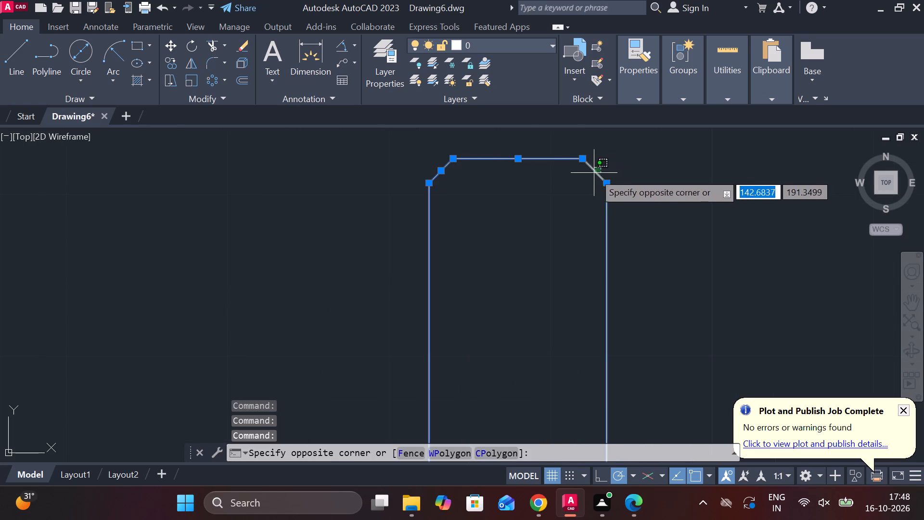
click(594, 173)
key(j)
key(Return)
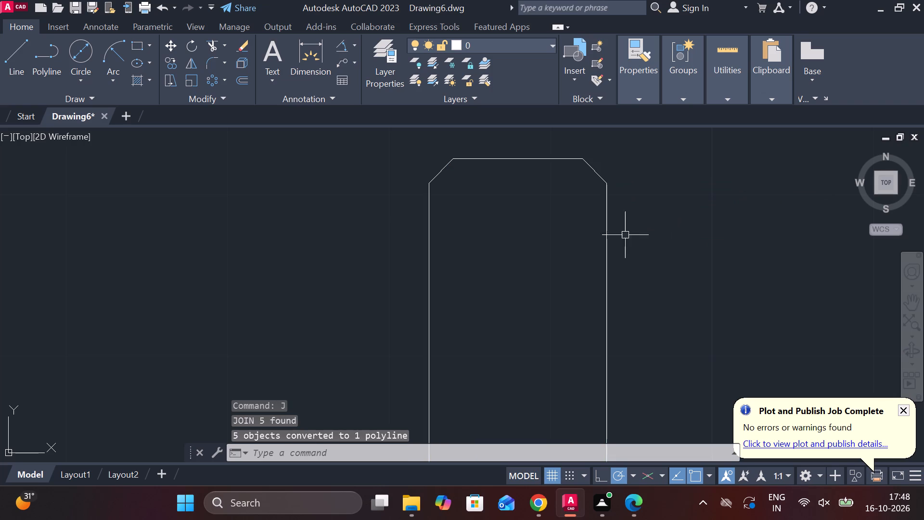
Mirror the joined flange outline about the horizontal centreline, keeping the original.
click(606, 249)
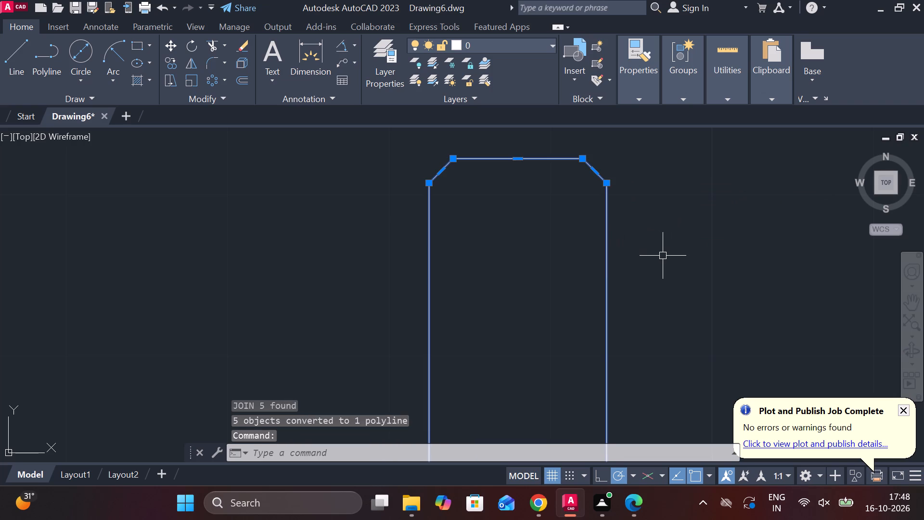
text(mi)
key(Return)
scroll(654, 266, down, 2)
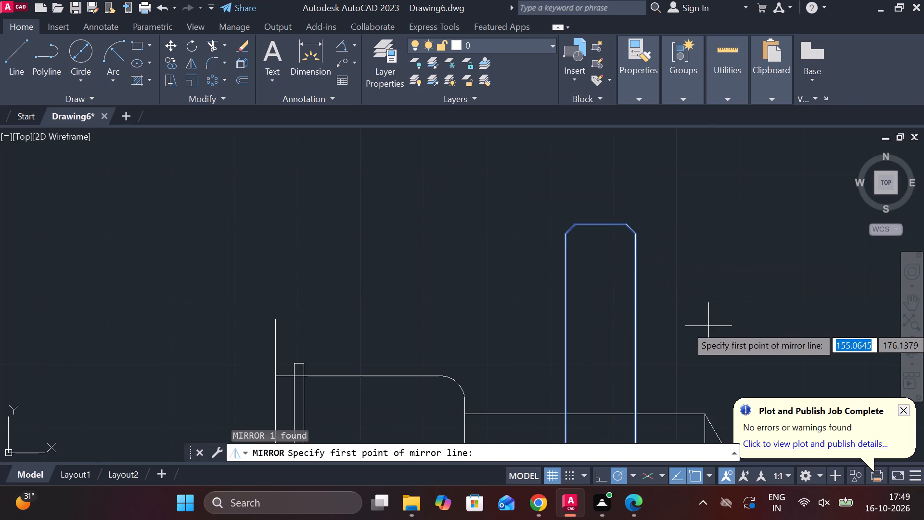
middle_drag(640, 315, 618, 213)
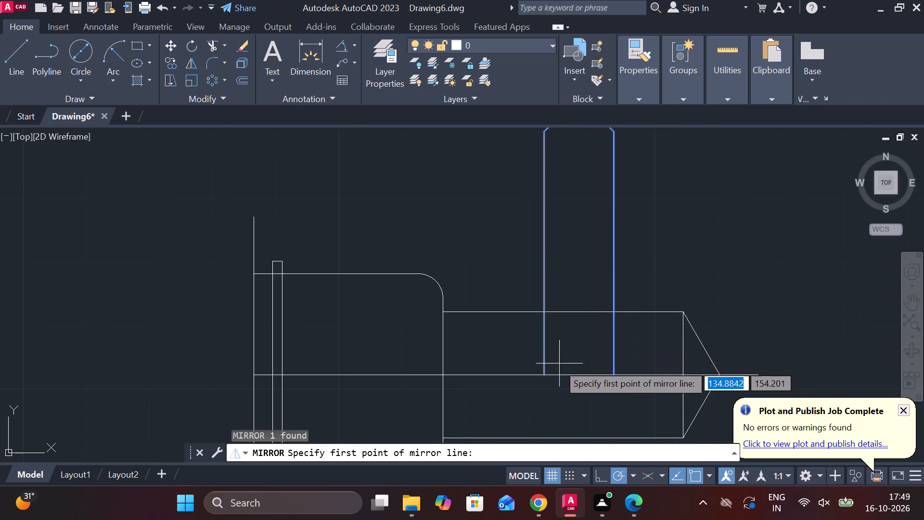
click(543, 372)
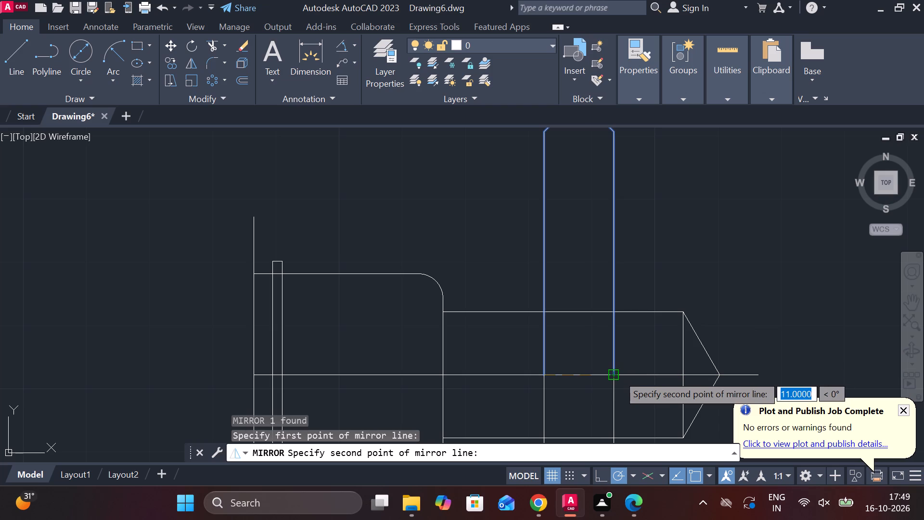
click(618, 375)
drag(649, 428, 618, 375)
click(618, 375)
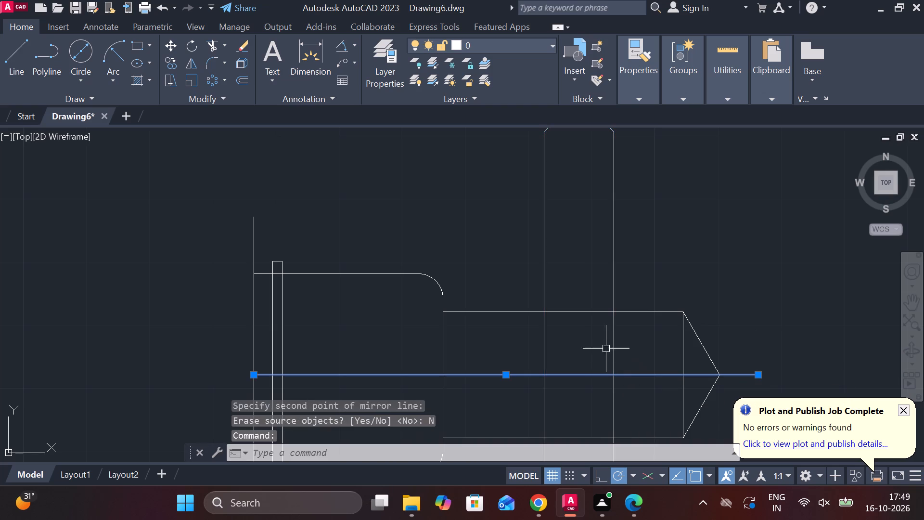
Join the upper and lower halves of the flange outline into one polyline.
click(611, 336)
click(617, 390)
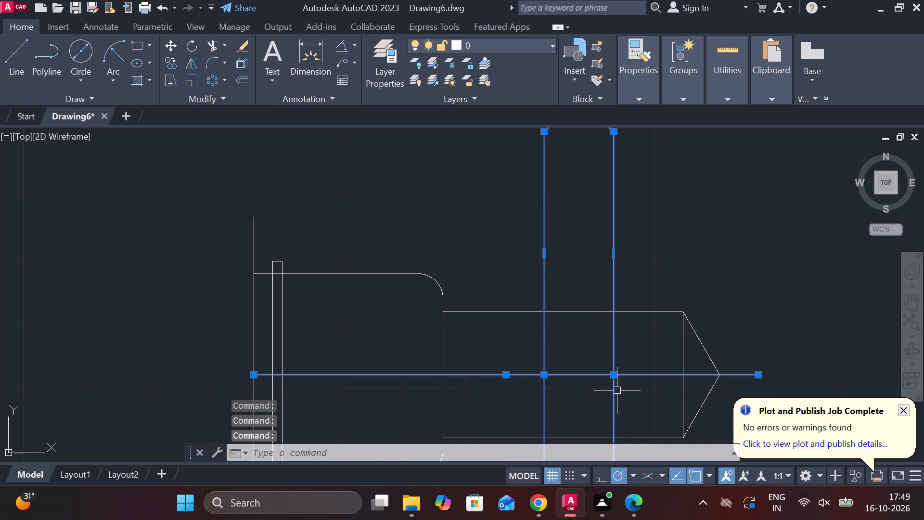
key(j)
key(Return)
Draw a vertical line inside the flange connecting the inner ends of its upper and lower head-side chamfers.
scroll(645, 317, down, 1)
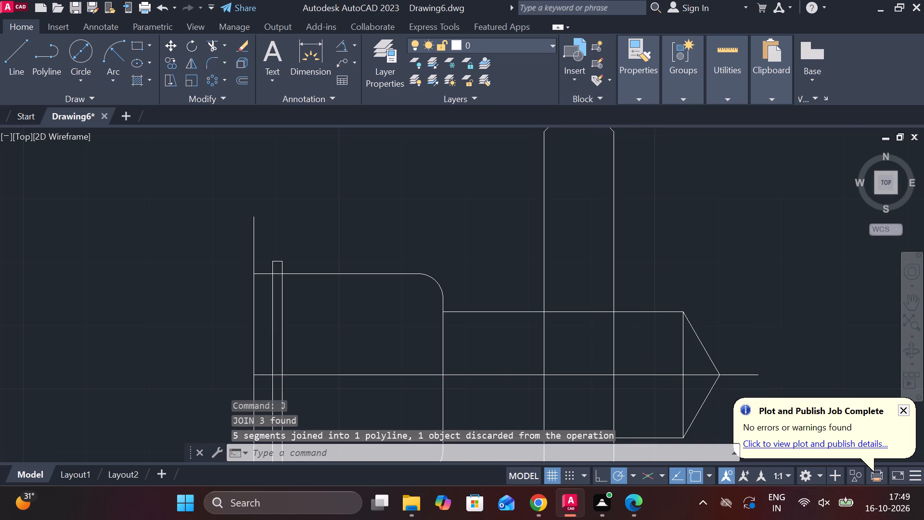
scroll(645, 317, down, 1)
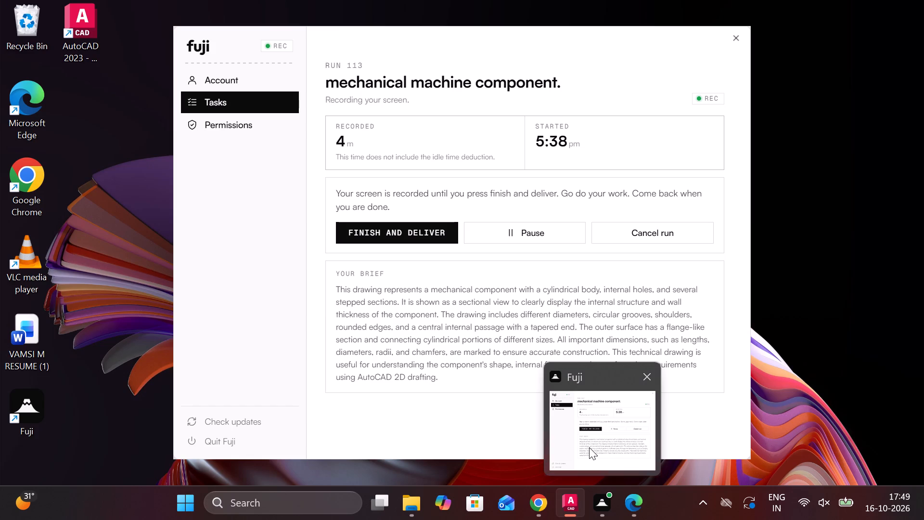
key(l)
key(Return)
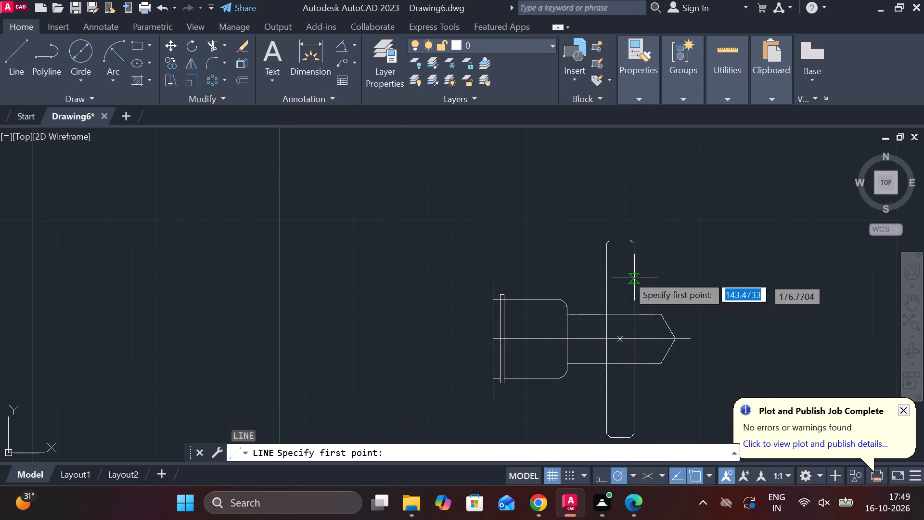
scroll(580, 253, up, 2)
middle_drag(580, 253, 491, 183)
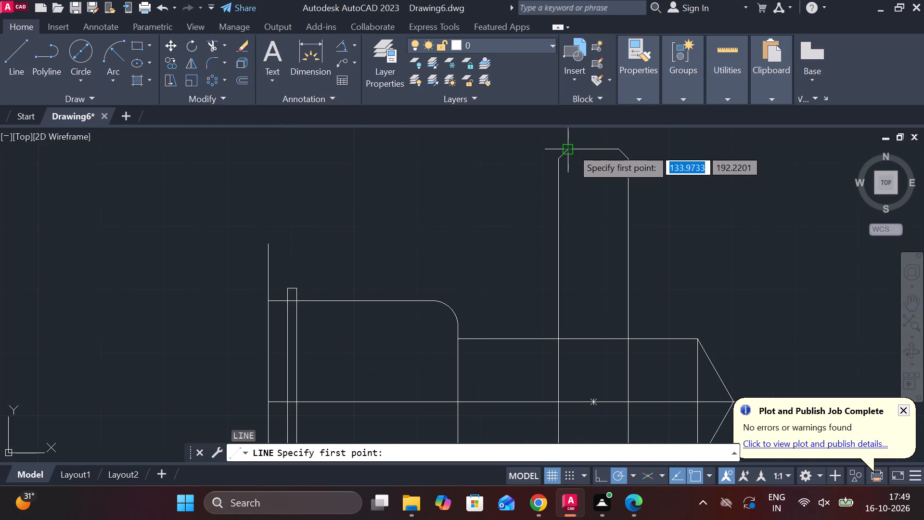
click(572, 148)
middle_drag(561, 256, 576, 164)
middle_drag(590, 397, 586, 264)
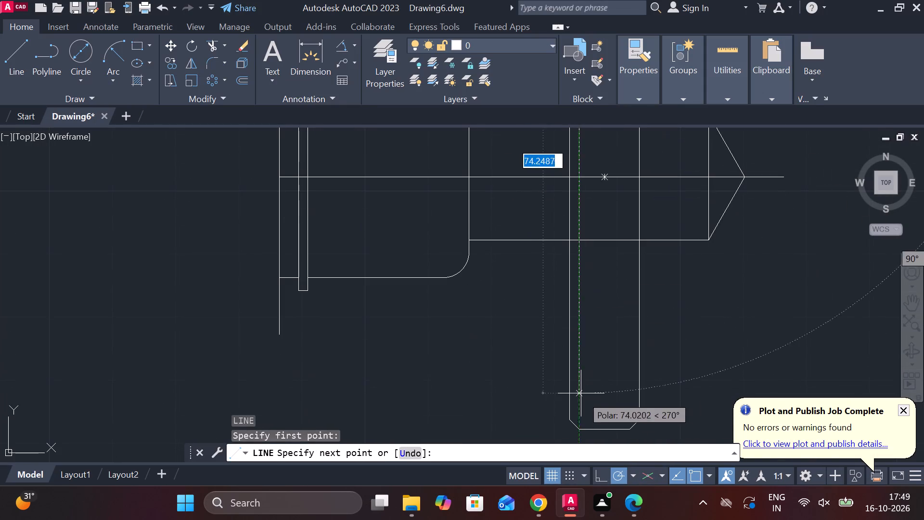
click(578, 429)
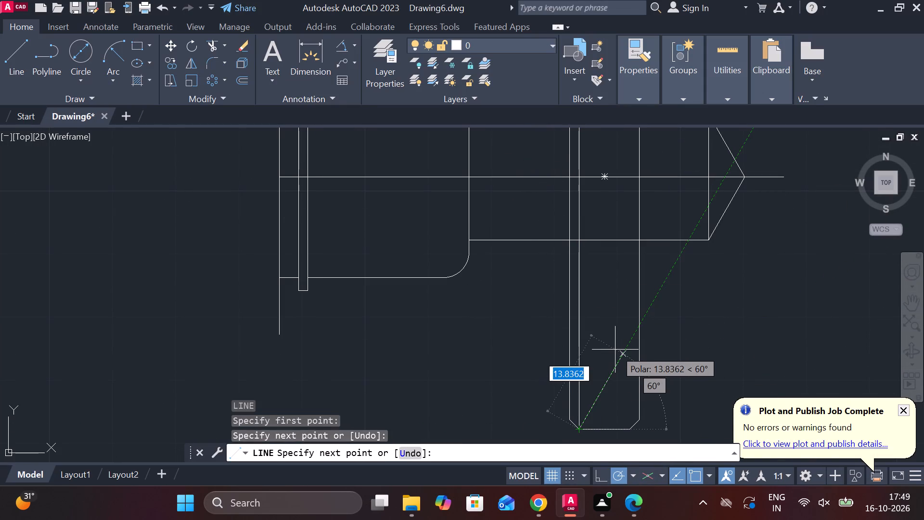
key(Escape)
Draw a vertical line inside the flange connecting the inner ends of its lower and upper tip-side chamfers.
key(space)
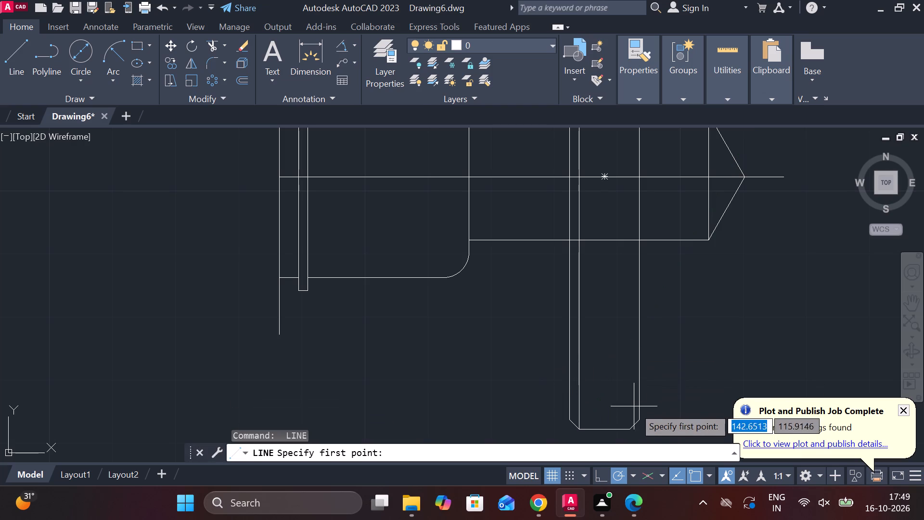
scroll(630, 421, up, 1)
middle_drag(630, 421, 614, 279)
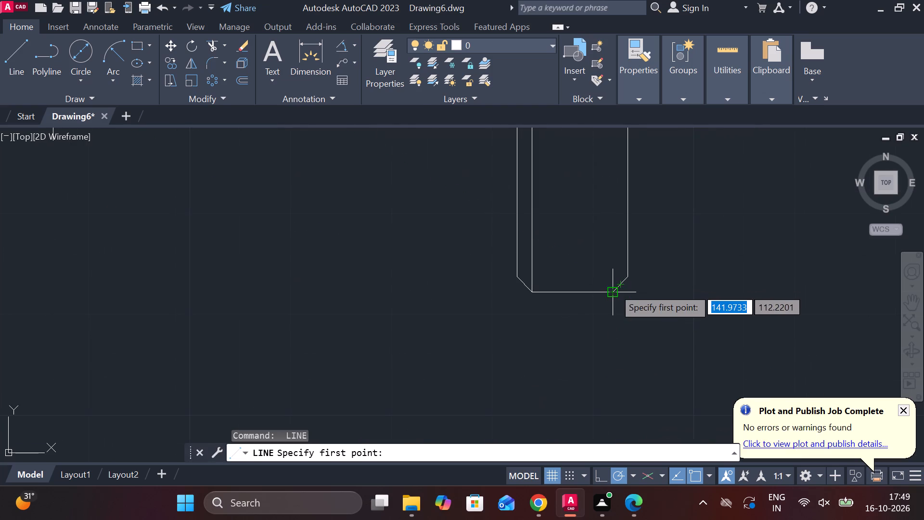
scroll(614, 288, up, 2)
click(610, 297)
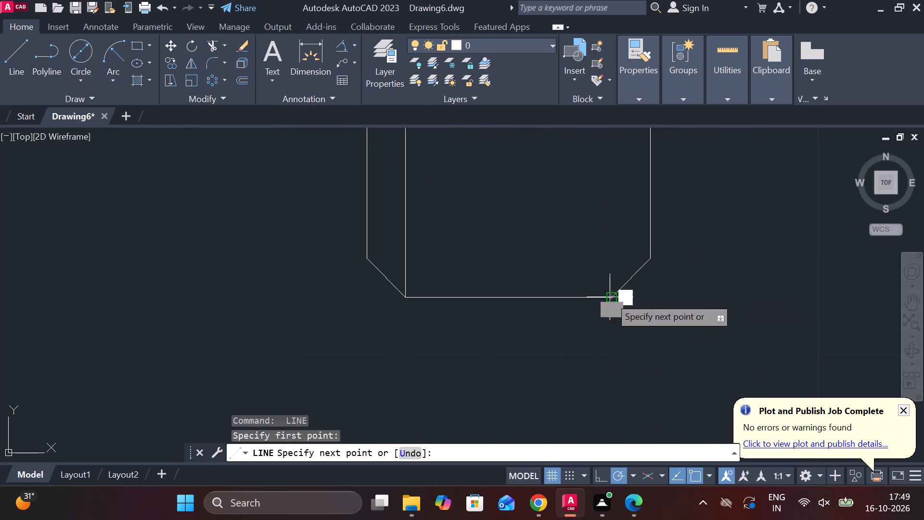
middle_drag(606, 236, 608, 336)
scroll(607, 310, down, 4)
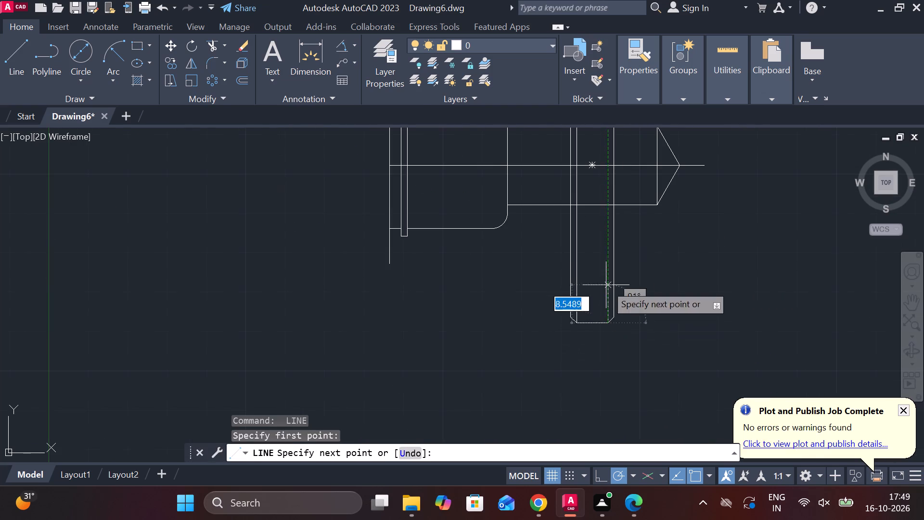
middle_drag(599, 243, 590, 467)
scroll(594, 255, up, 2)
middle_drag(595, 239, 594, 331)
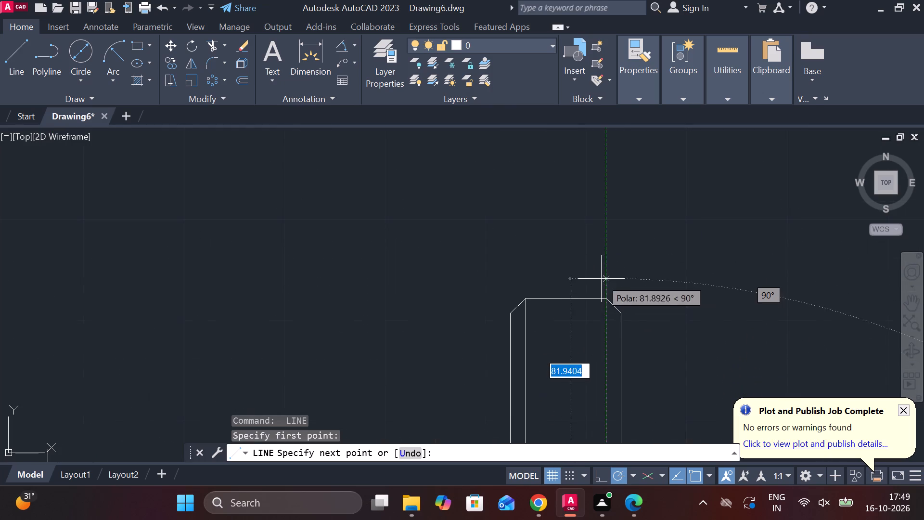
click(603, 302)
key(Escape)
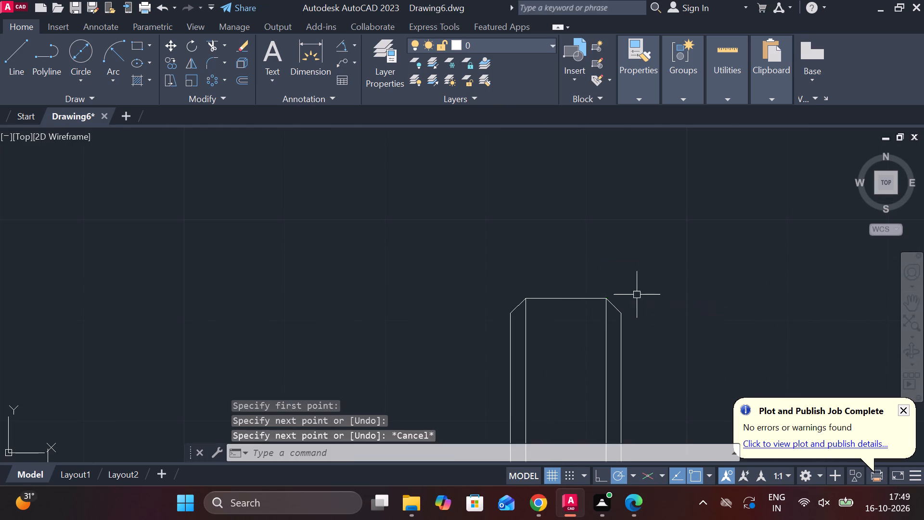
Draw an outline around the head: 35 units horizontally from the end-face line's upper end, straight down, and back to its lower end.
scroll(637, 295, down, 2)
middle_drag(645, 312, 635, 195)
middle_drag(646, 213, 655, 216)
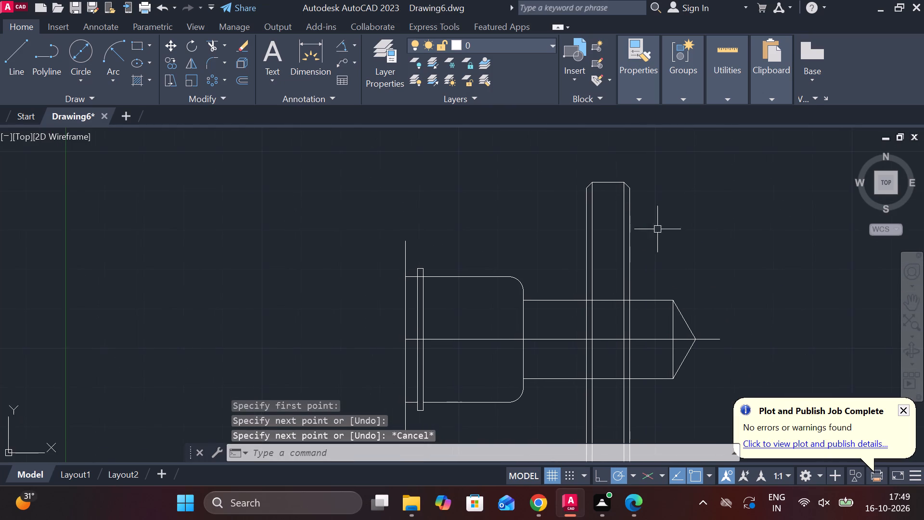
middle_drag(660, 246, 680, 247)
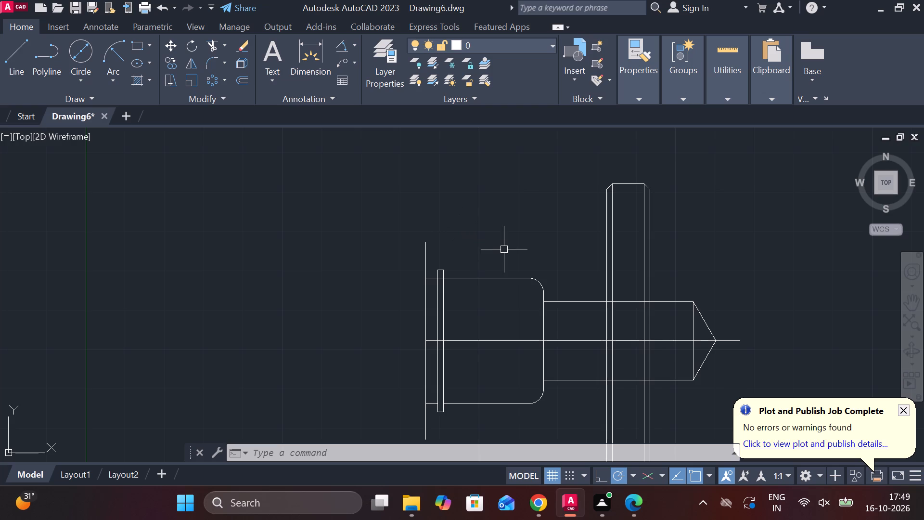
key(l)
key(Return)
click(424, 244)
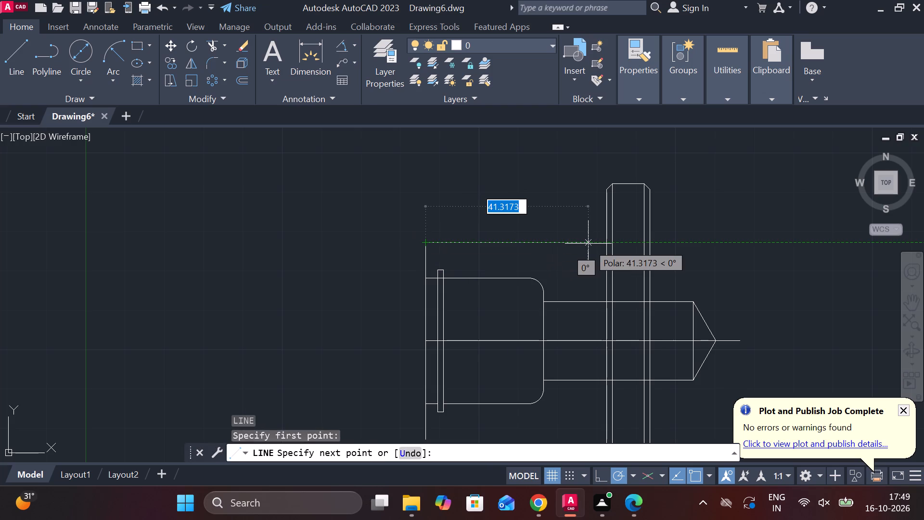
text(40)
key(Return)
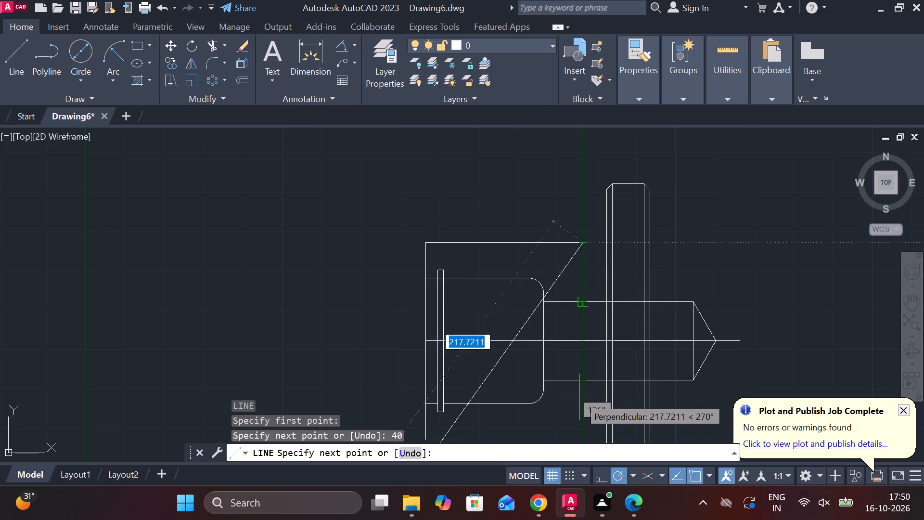
key(ctrl+z)
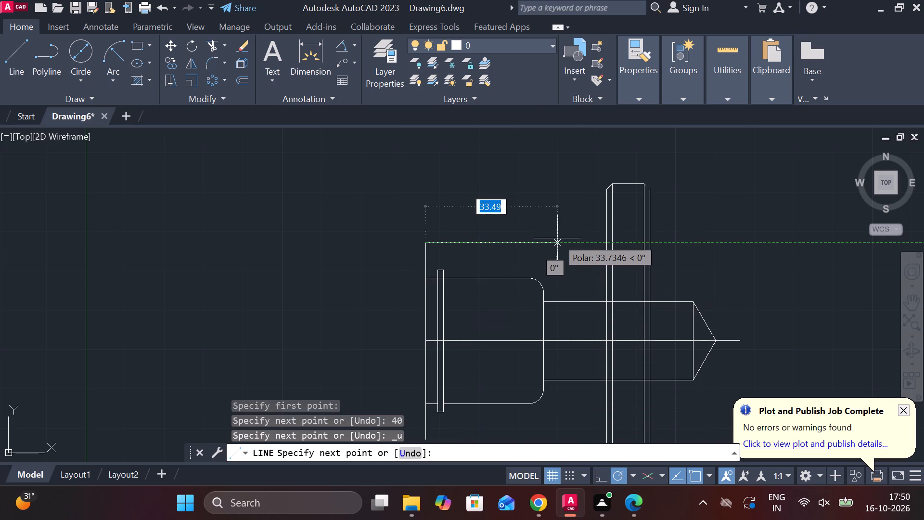
text(35)
key(space)
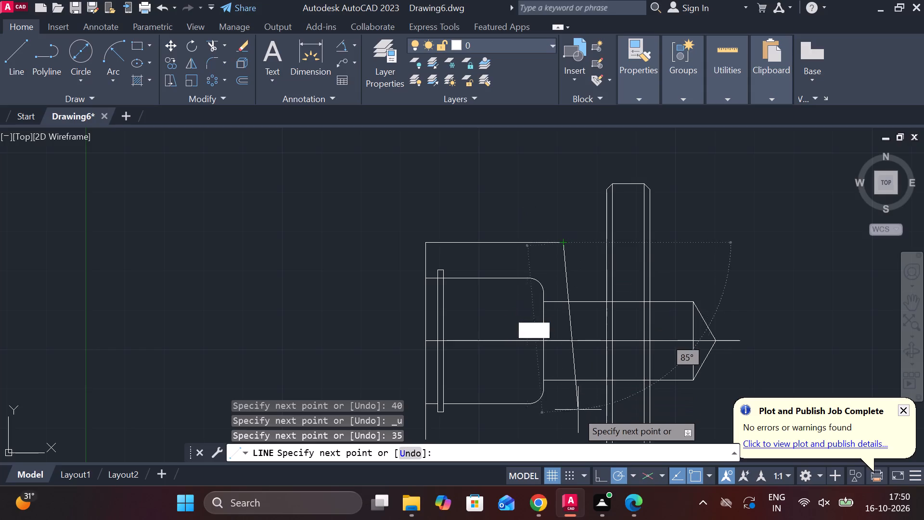
middle_drag(570, 421, 569, 387)
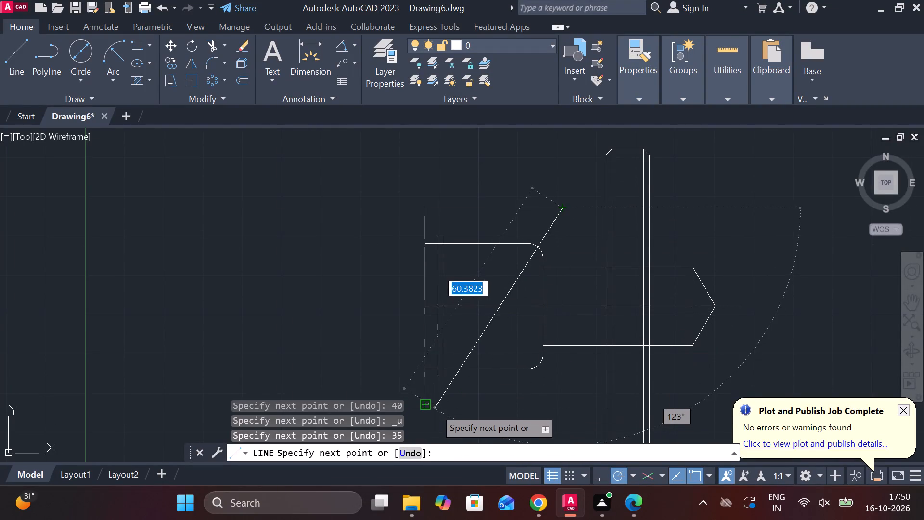
click(569, 409)
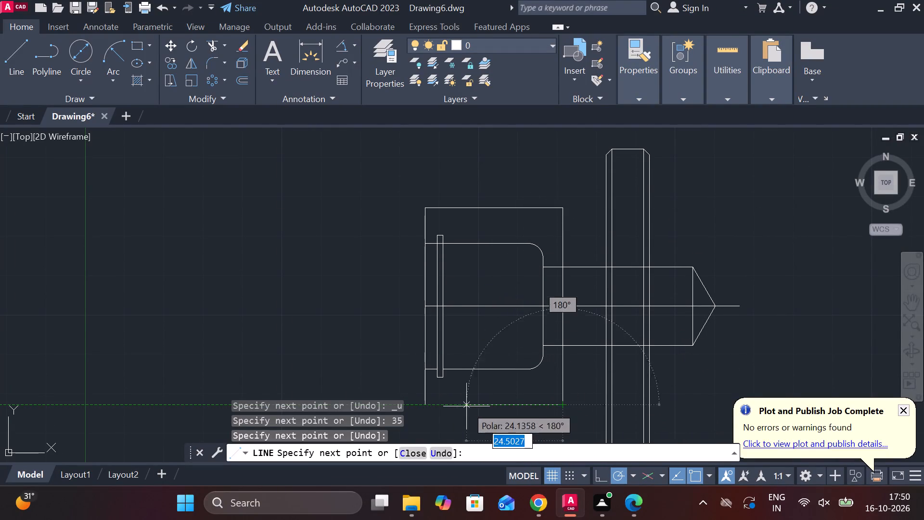
click(425, 406)
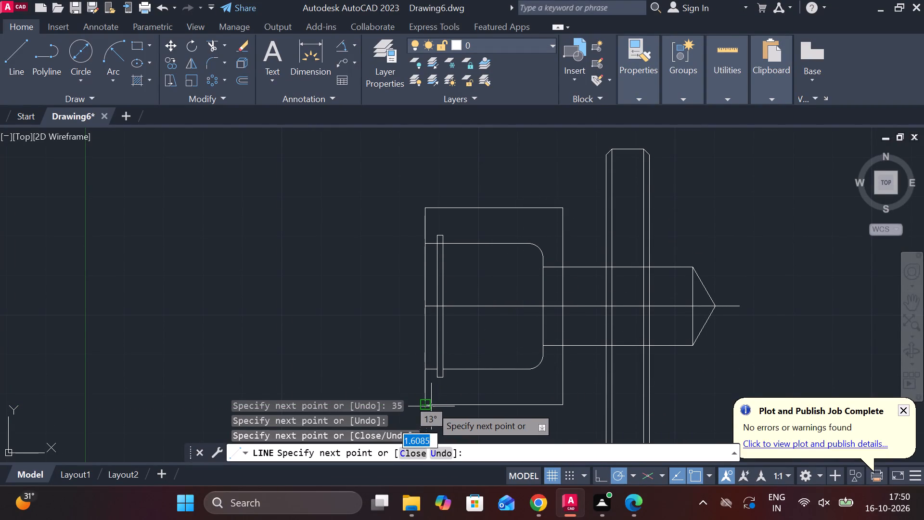
key(Escape)
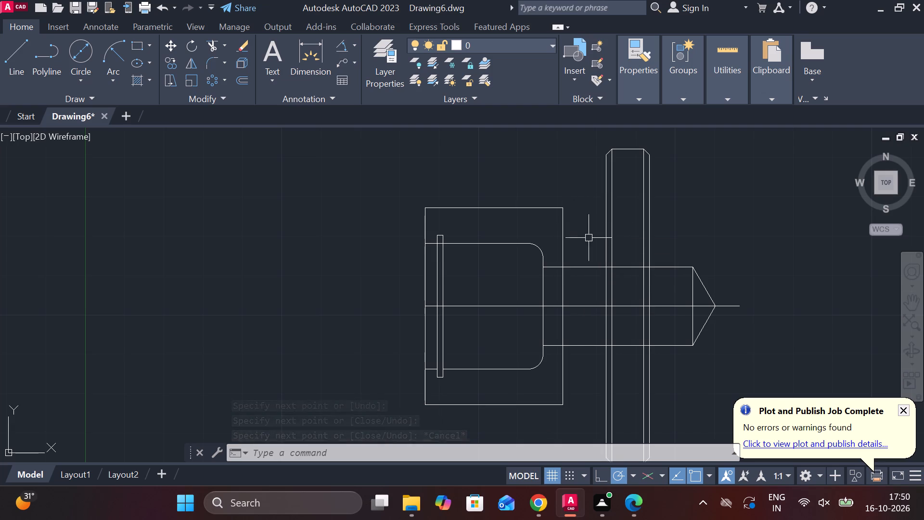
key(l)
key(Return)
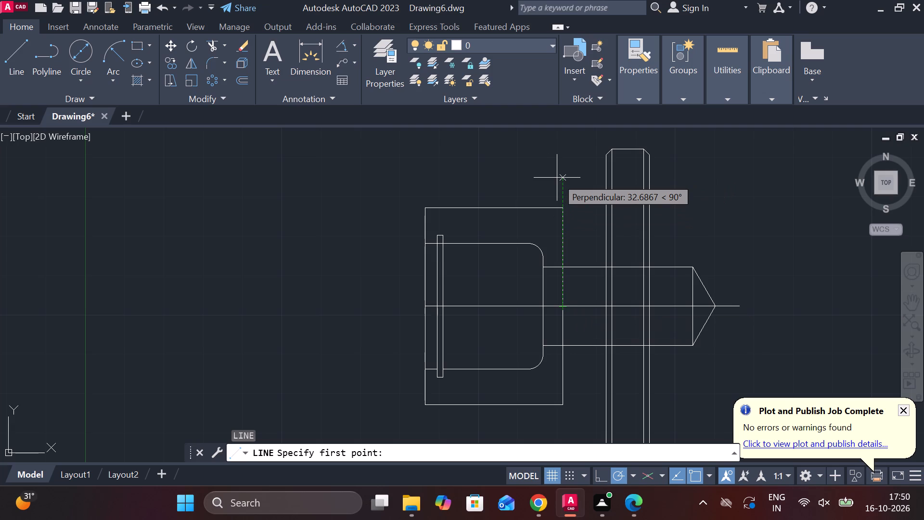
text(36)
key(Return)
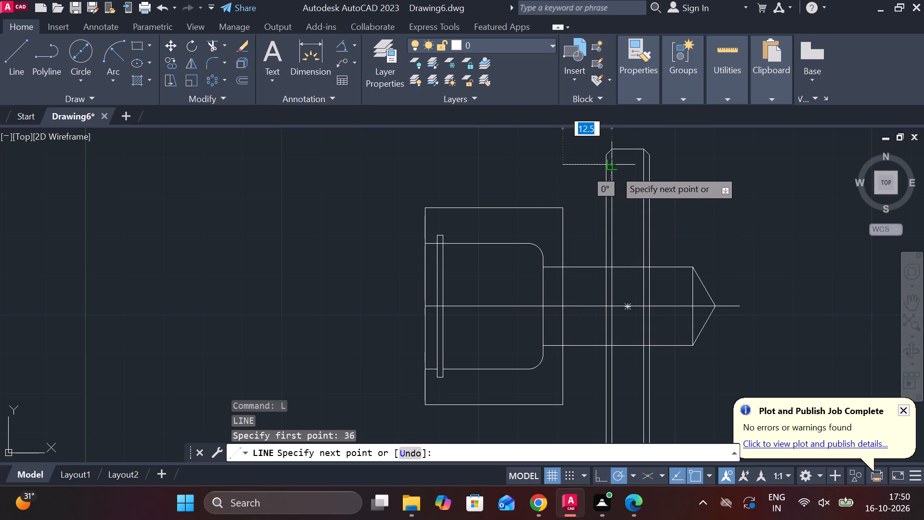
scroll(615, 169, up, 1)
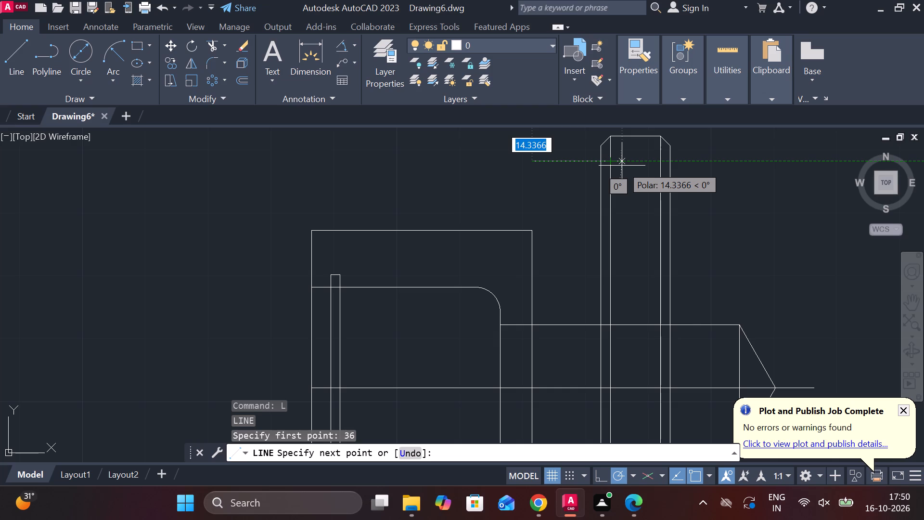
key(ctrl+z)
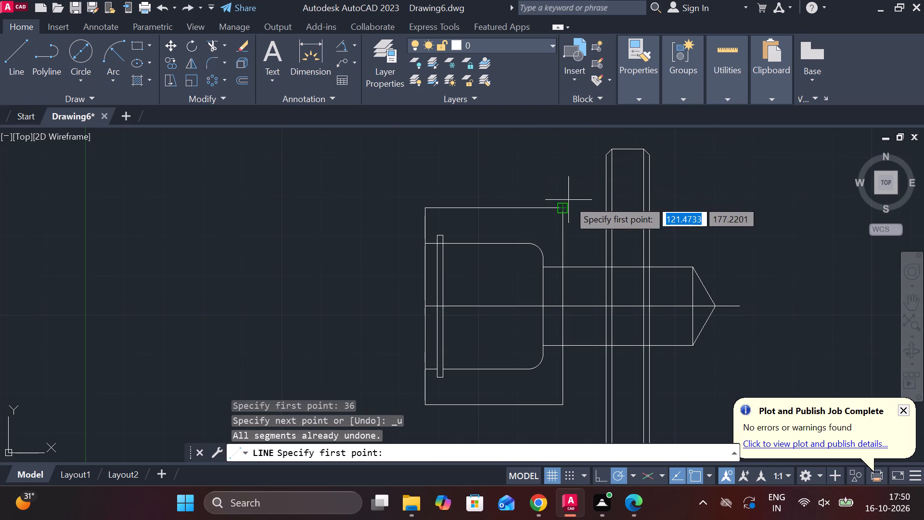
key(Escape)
Draw a horizontal line from a point 31 units above the centreline, aligned with the head outline's inner vertical edge, to just past the flange's near side.
key(l)
key(Return)
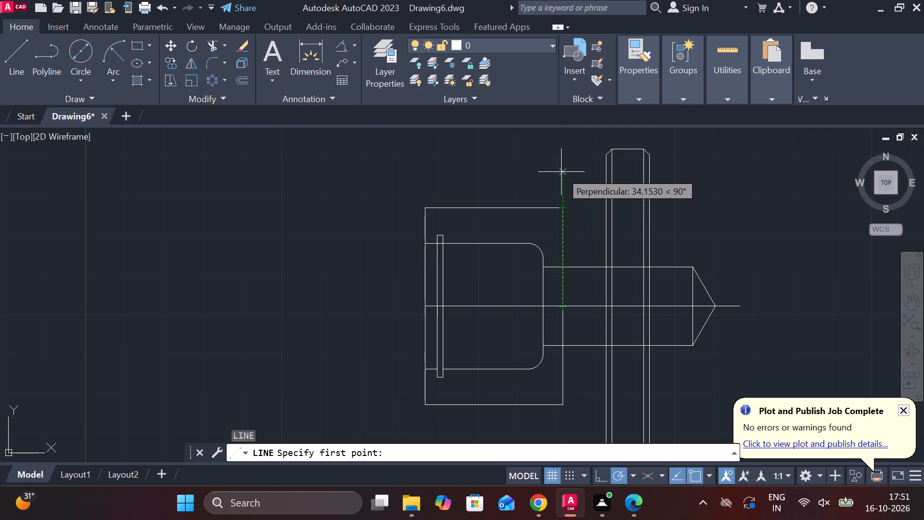
text(31)
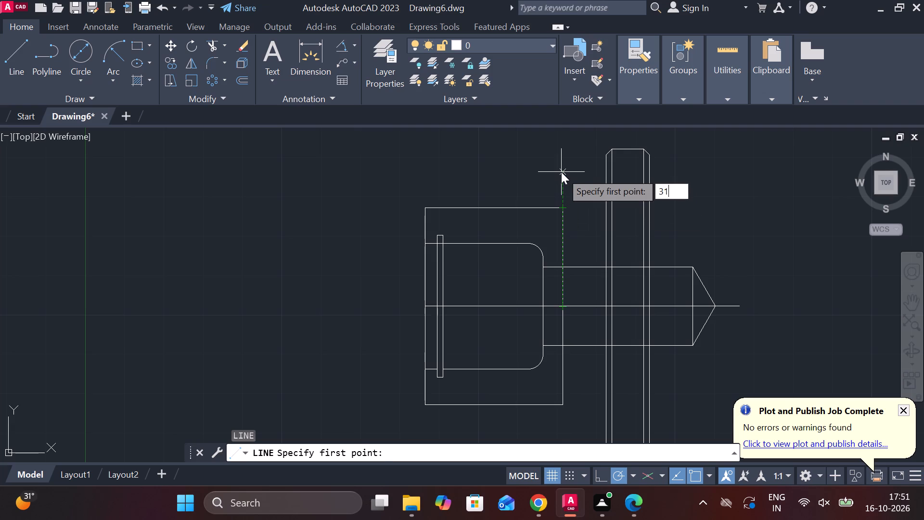
key(space)
scroll(643, 189, up, 2)
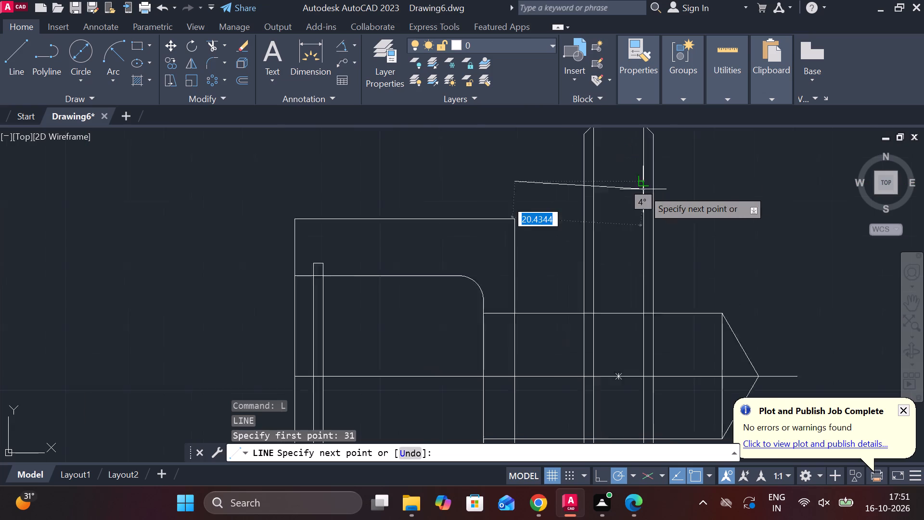
scroll(611, 182, up, 2)
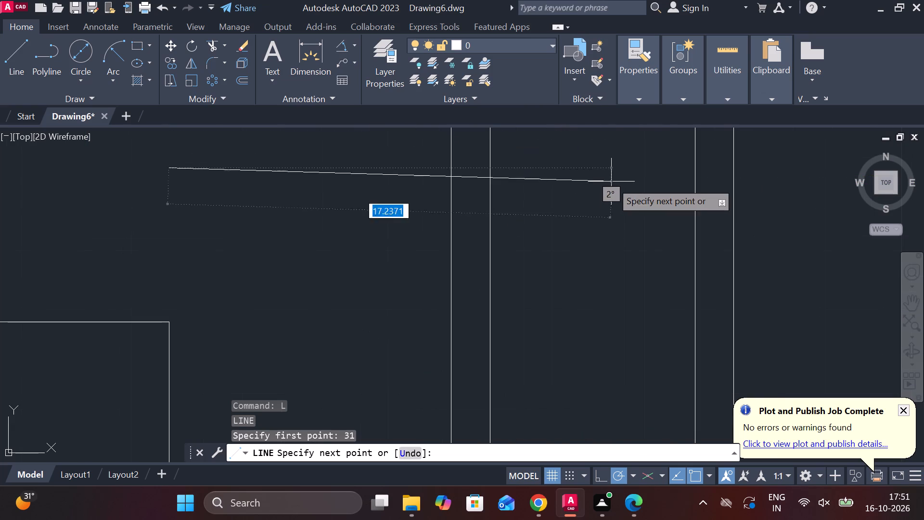
click(466, 163)
key(Escape)
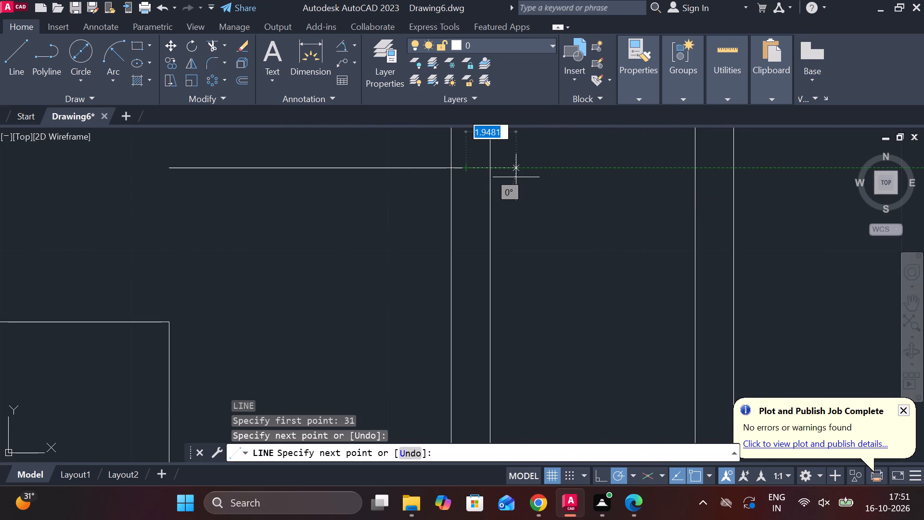
Trim the new horizontal line's overshoot at the flange's head-side edge.
text(tr)
key(space)
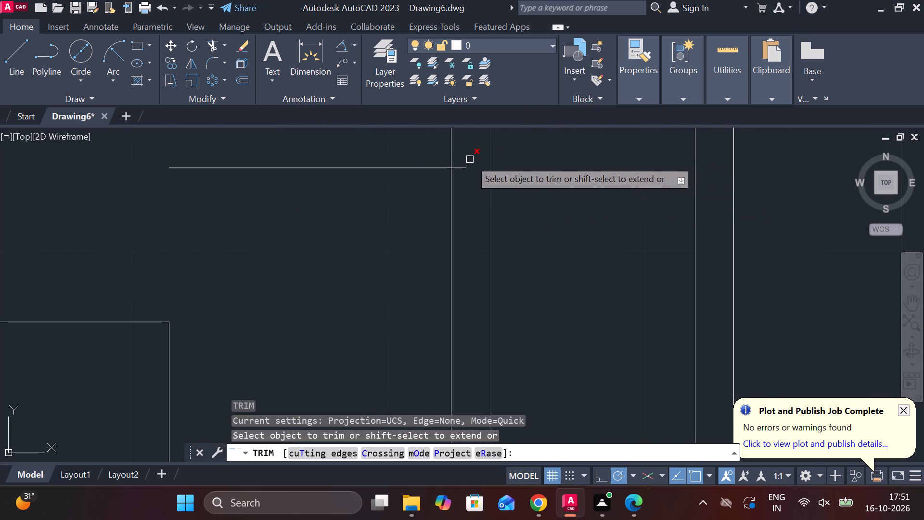
click(462, 168)
scroll(475, 182, down, 2)
middle_drag(402, 234, 441, 236)
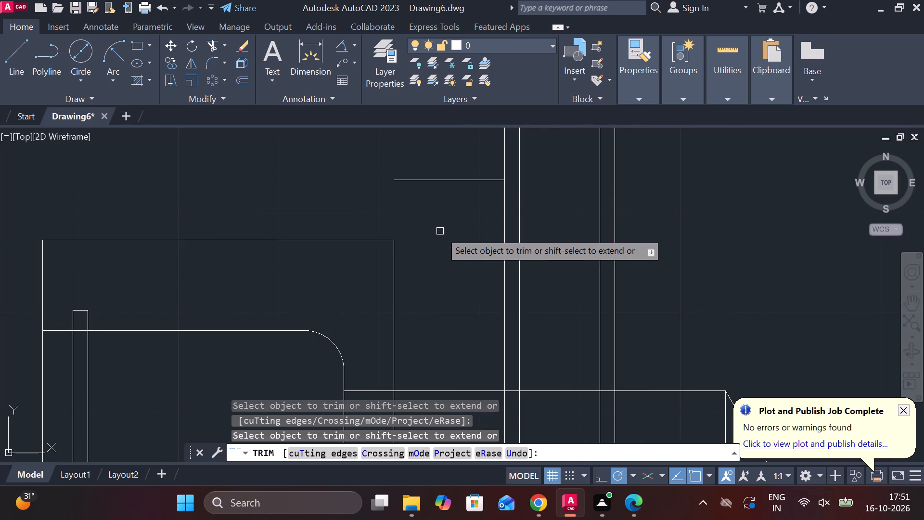
key(Escape)
Extend the head outline's flange-side vertical edge up to the new horizontal line.
text(ex)
key(space)
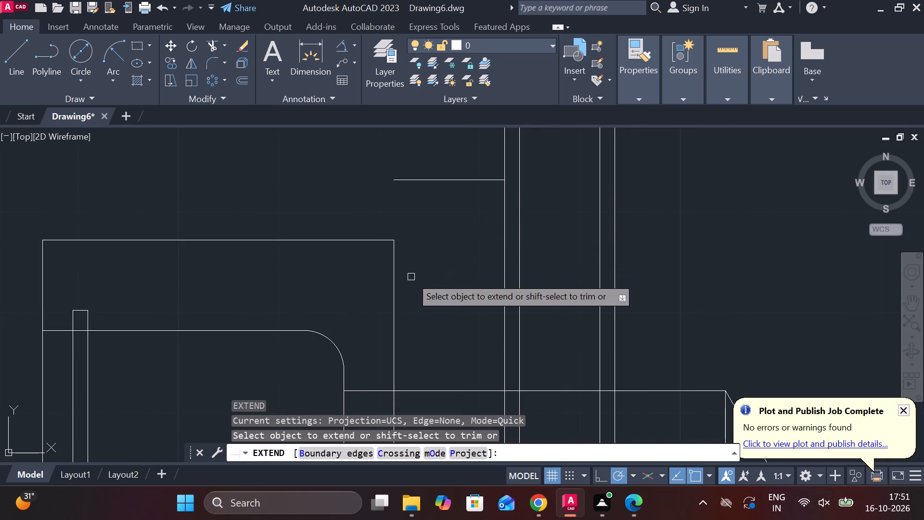
click(390, 272)
scroll(421, 247, down, 2)
key(Escape)
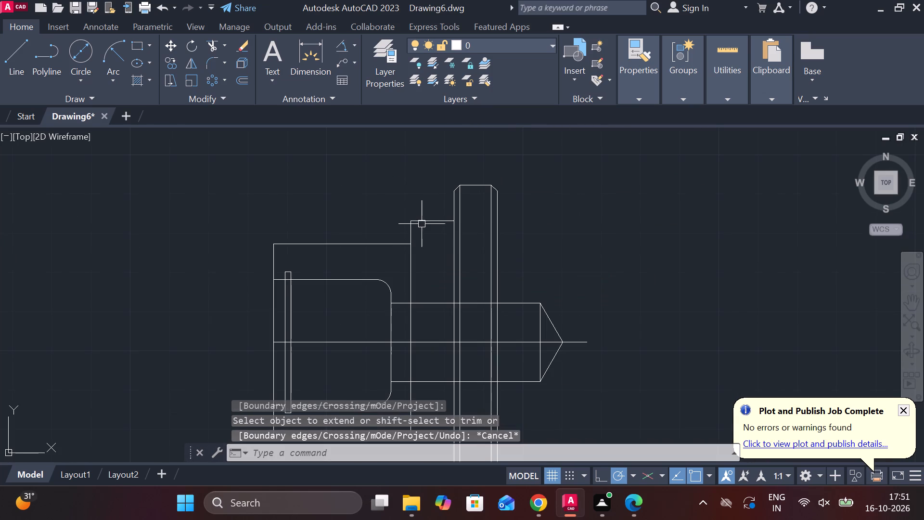
Mirror the short horizontal step line about the centreline, keeping the original.
click(422, 222)
middle_drag(441, 243, 441, 230)
text(mi)
key(Return)
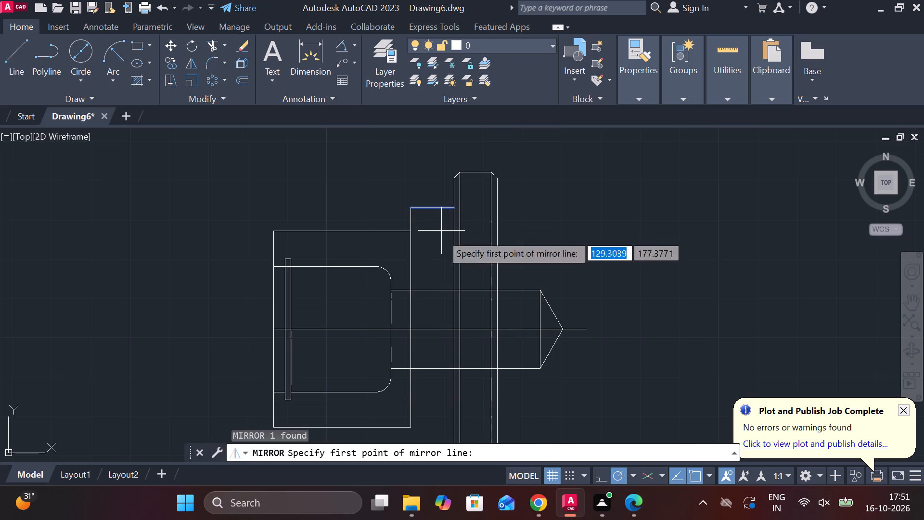
click(409, 329)
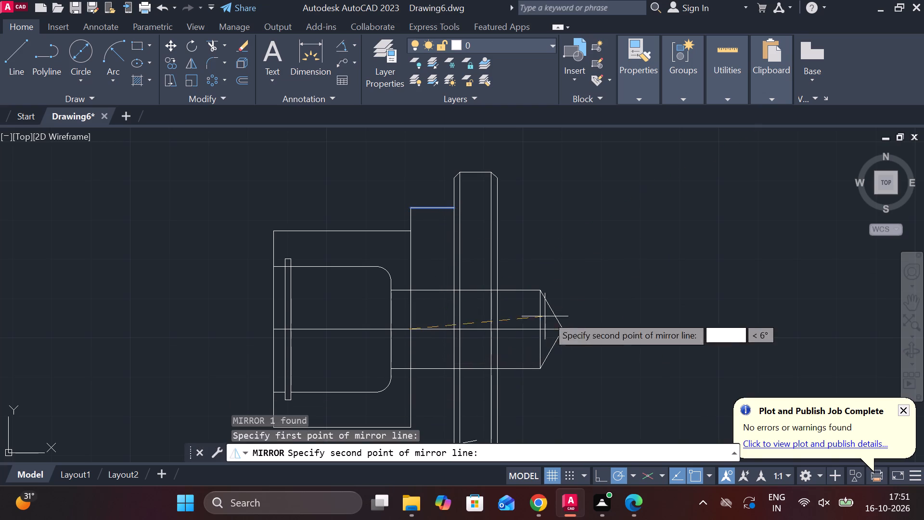
click(564, 330)
drag(596, 383, 567, 330)
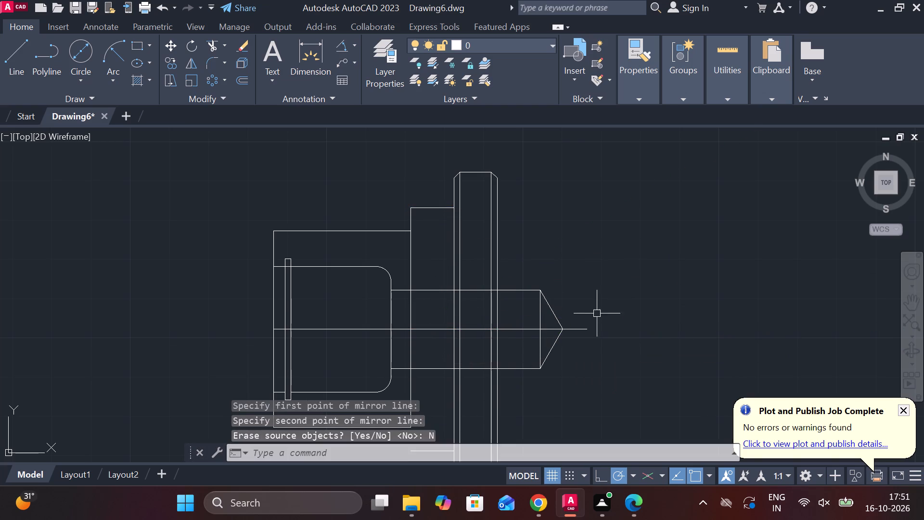
Extend the head outline's flange-side vertical edge down to the mirrored step line.
middle_drag(596, 297, 630, 173)
text(ex)
key(space)
click(446, 273)
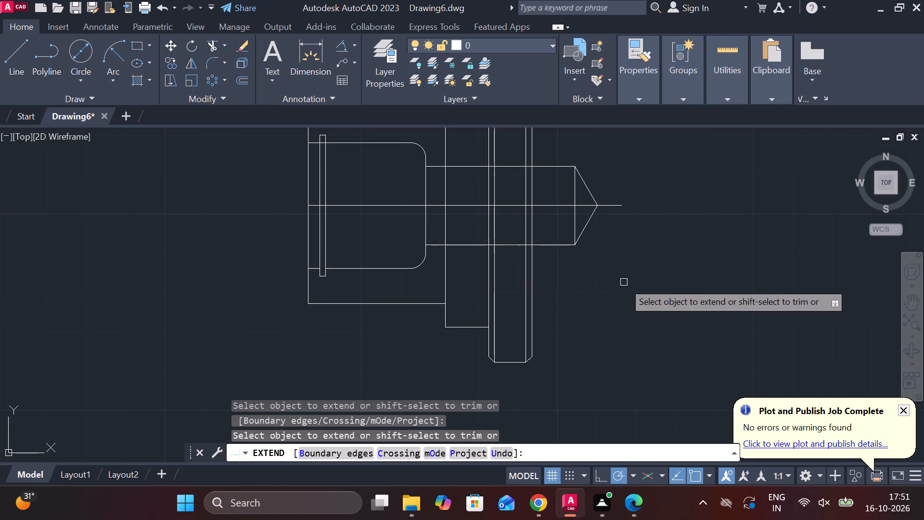
middle_drag(619, 276, 622, 297)
key(Escape)
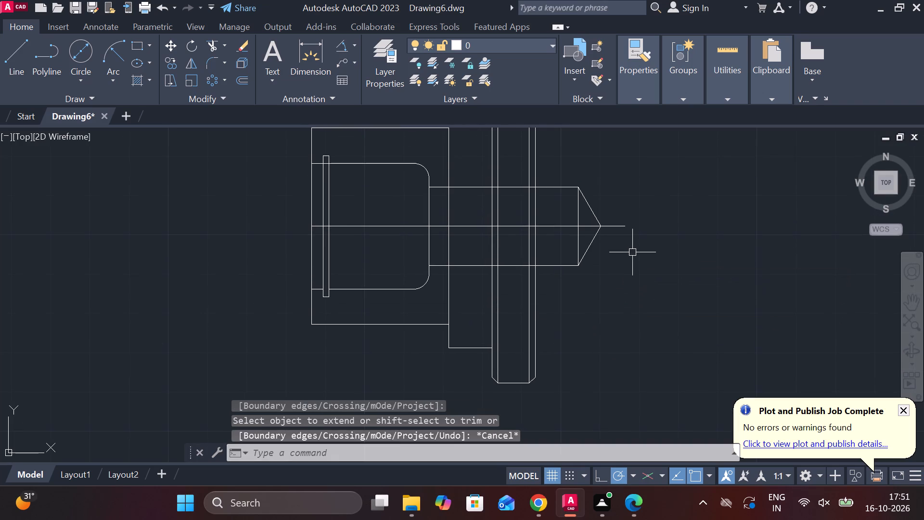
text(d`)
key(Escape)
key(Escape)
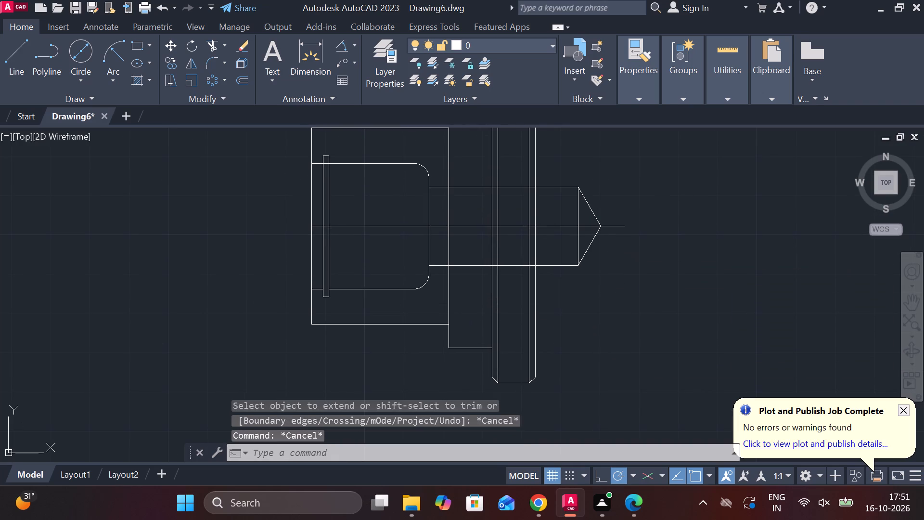
Fillet the lower and upper outer corners of the step beside the flange with radius 5.
text(f r)
key(space)
key(5)
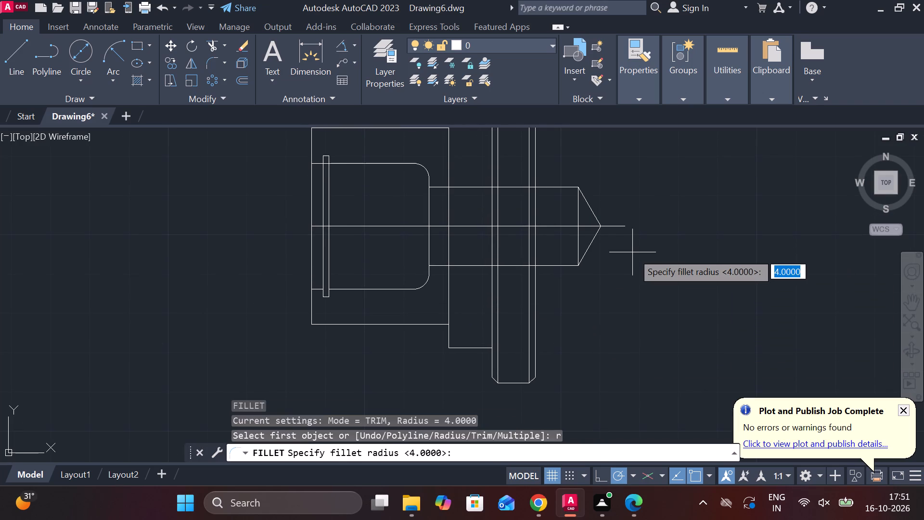
key(Return)
click(450, 337)
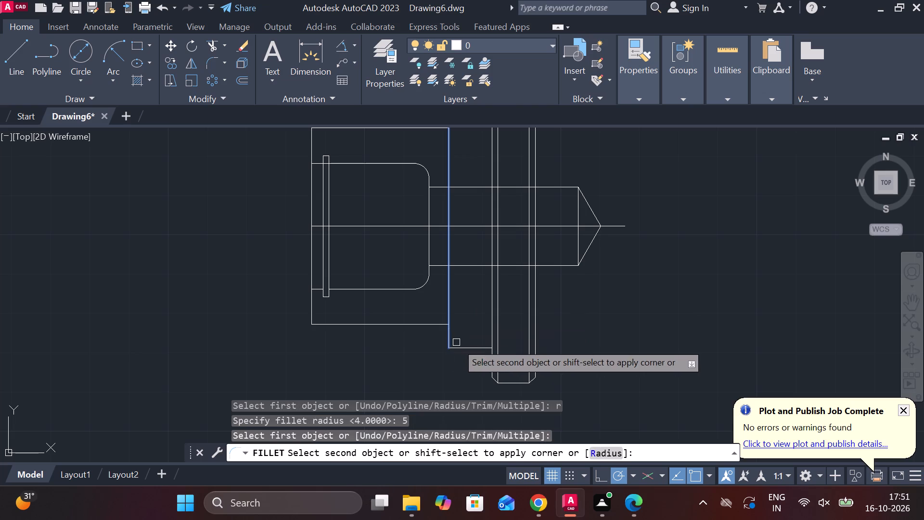
click(461, 346)
middle_drag(464, 274, 469, 410)
key(space)
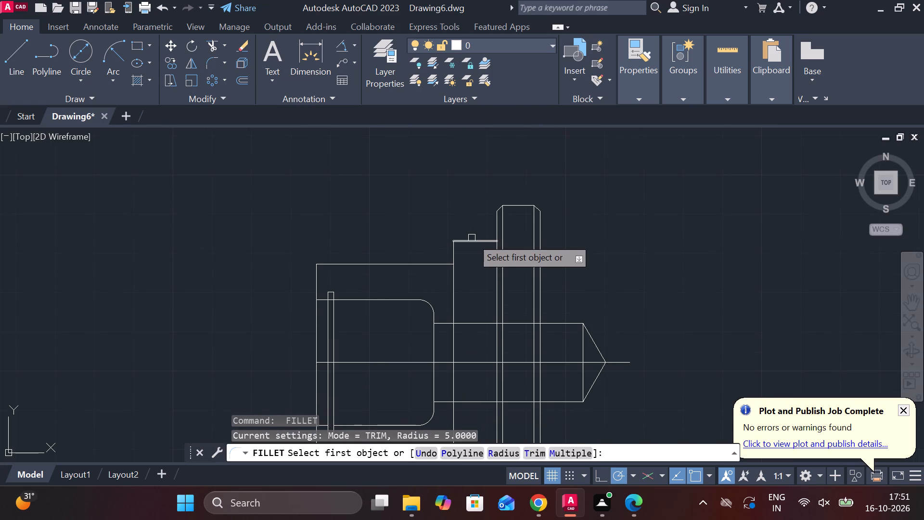
click(472, 242)
click(452, 256)
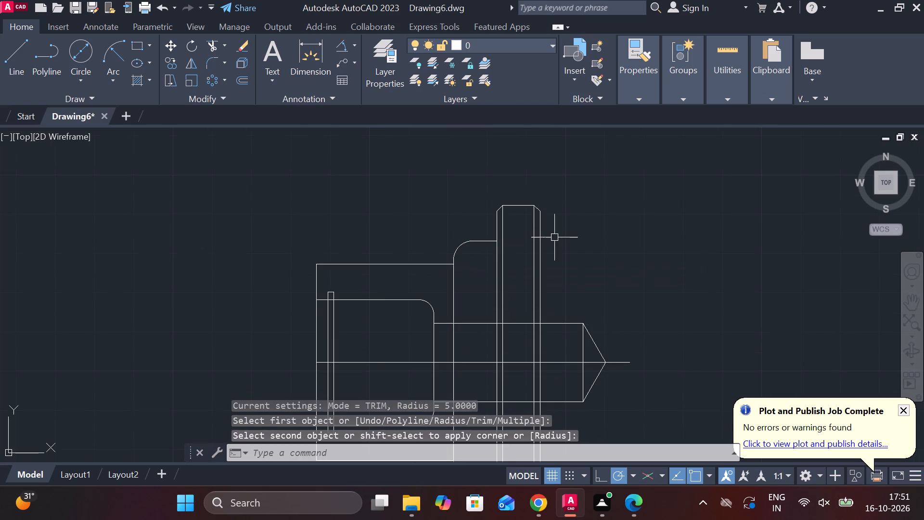
Fillet the upper and lower corners at the end face of the head outline with radius 5.
middle_drag(354, 248, 398, 211)
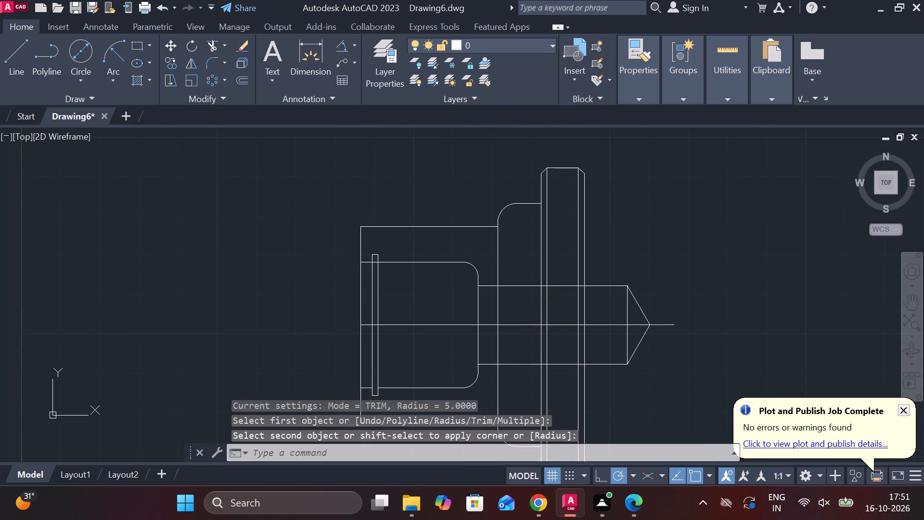
scroll(325, 208, up, 1)
key(space)
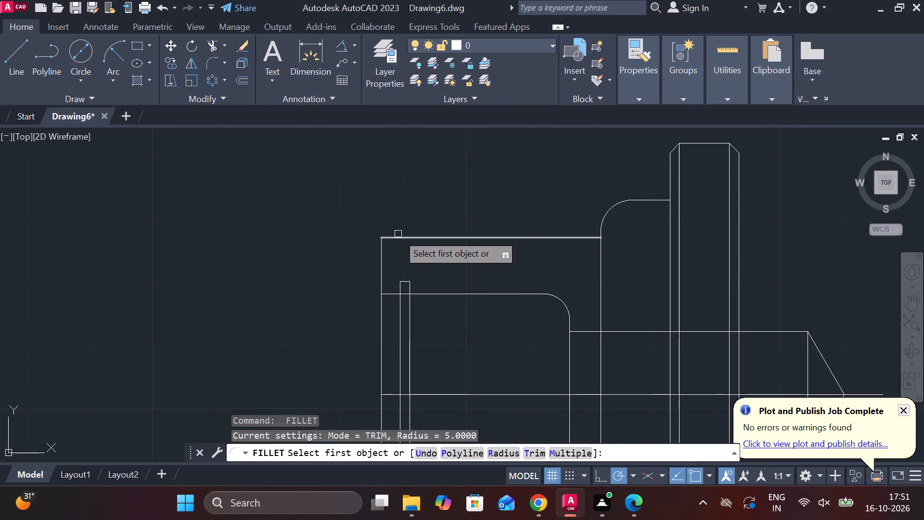
click(398, 235)
click(383, 253)
middle_drag(364, 235, 365, 186)
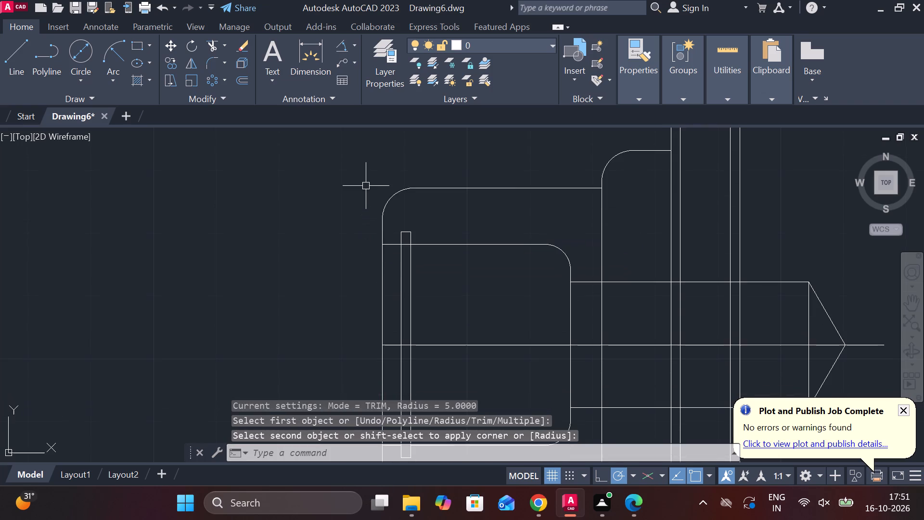
scroll(367, 193, down, 1)
middle_drag(353, 260, 336, 158)
key(space)
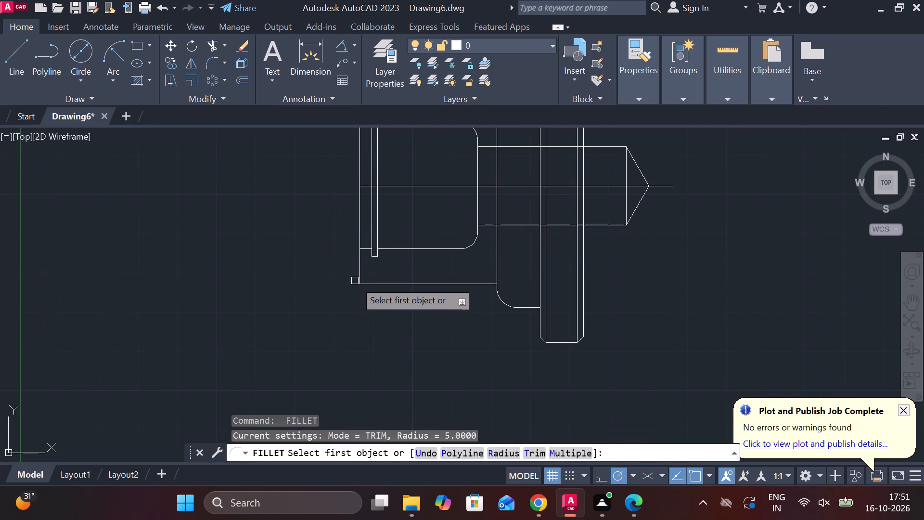
click(357, 273)
click(368, 282)
Trim the step and flange vertical lines inside the shaft, both above and below the centreline.
middle_drag(350, 287, 345, 296)
scroll(566, 276, down, 1)
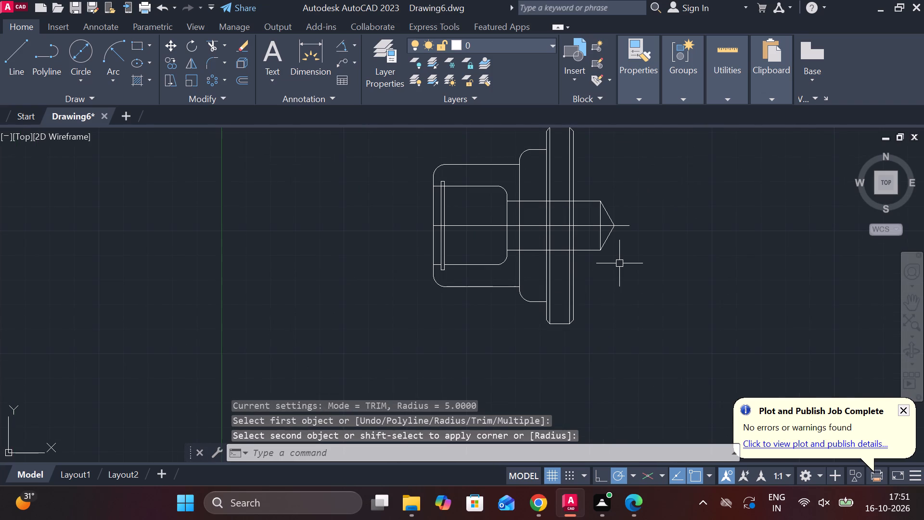
middle_drag(625, 252, 628, 282)
scroll(639, 238, up, 1)
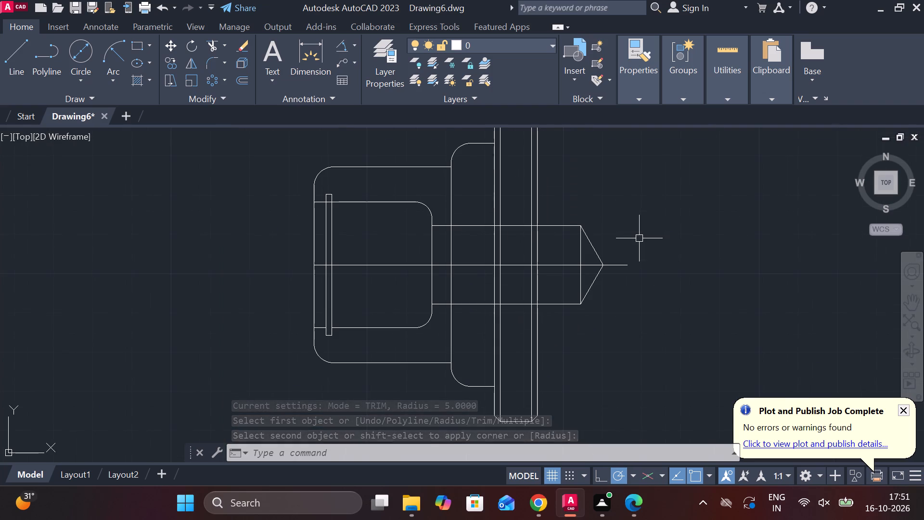
text(tr)
key(space)
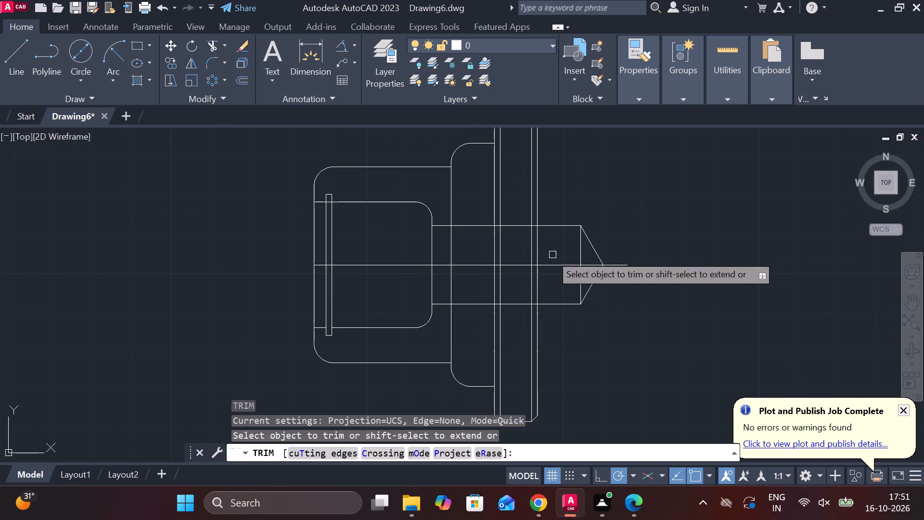
drag(544, 244, 461, 245)
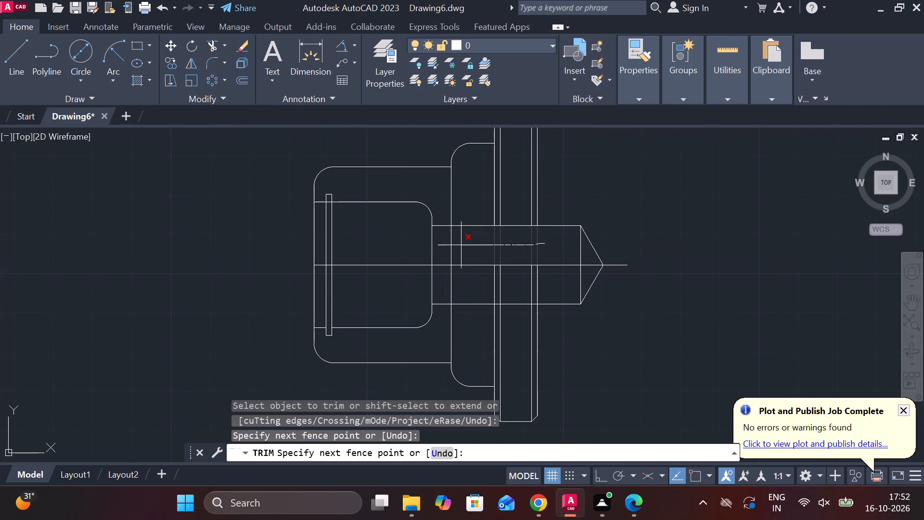
drag(461, 245, 445, 245)
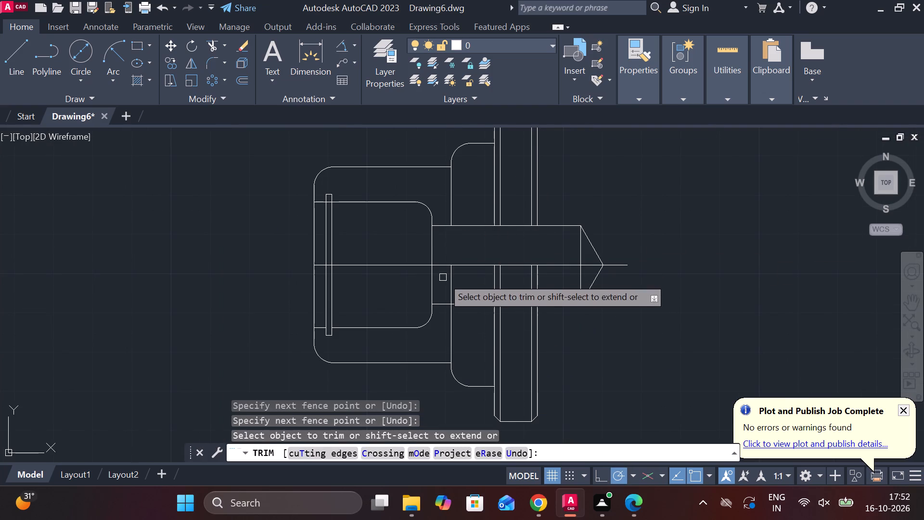
drag(443, 279, 547, 284)
middle_click(637, 210)
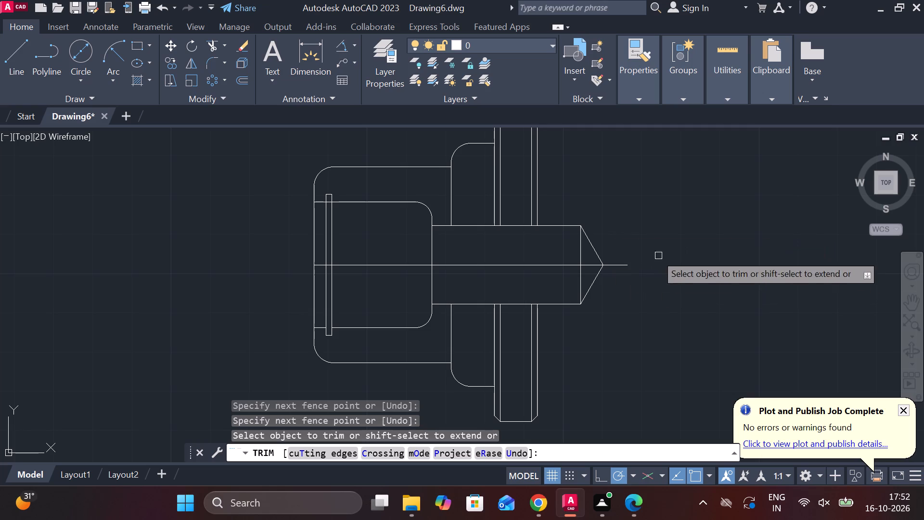
click(625, 253)
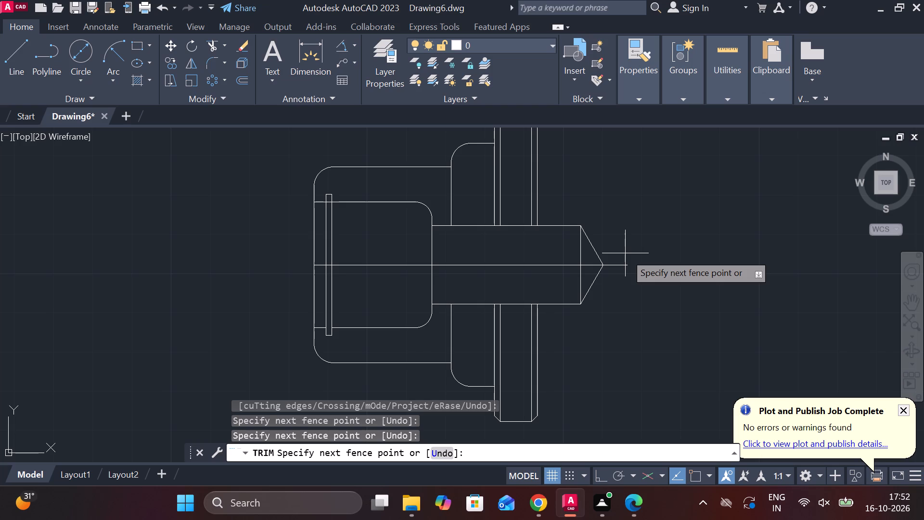
middle_drag(631, 253, 648, 254)
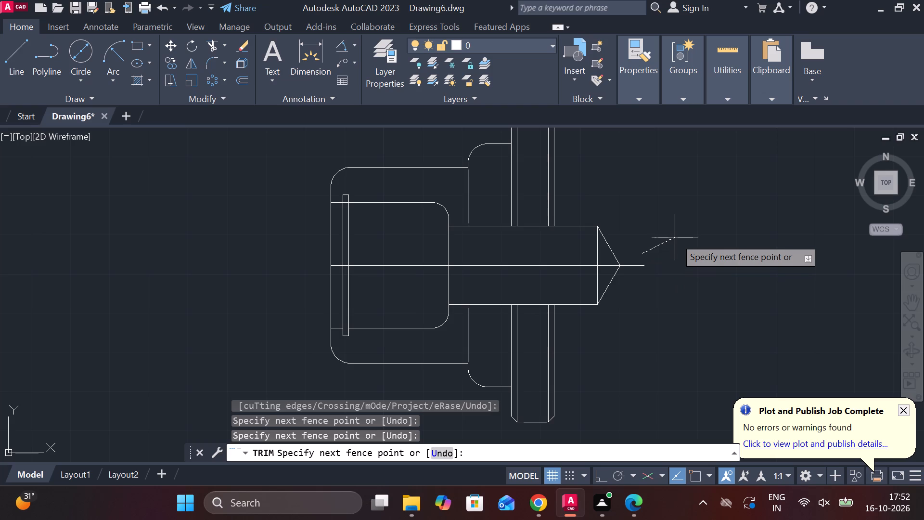
key(Escape)
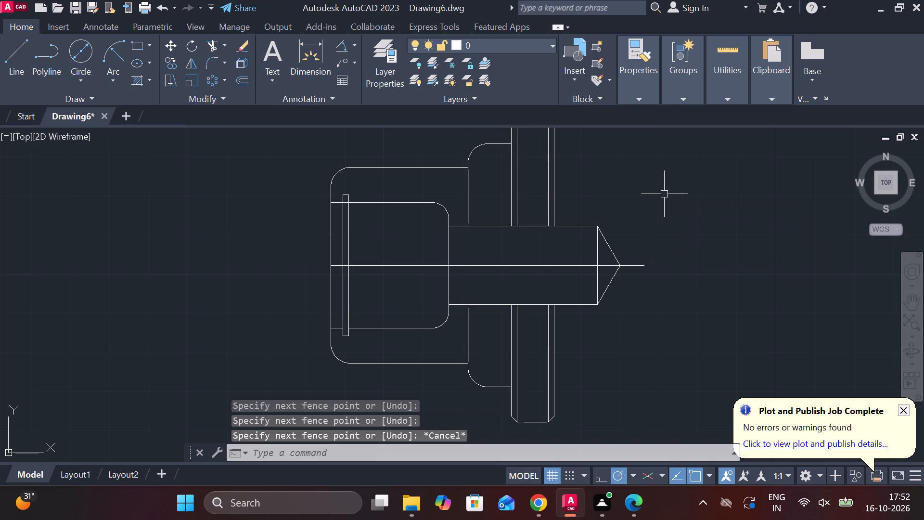
Start a fit-point spline on the head's end face just above the bore, waving along the bore past its rounded corner.
text(spl)
click(271, 247)
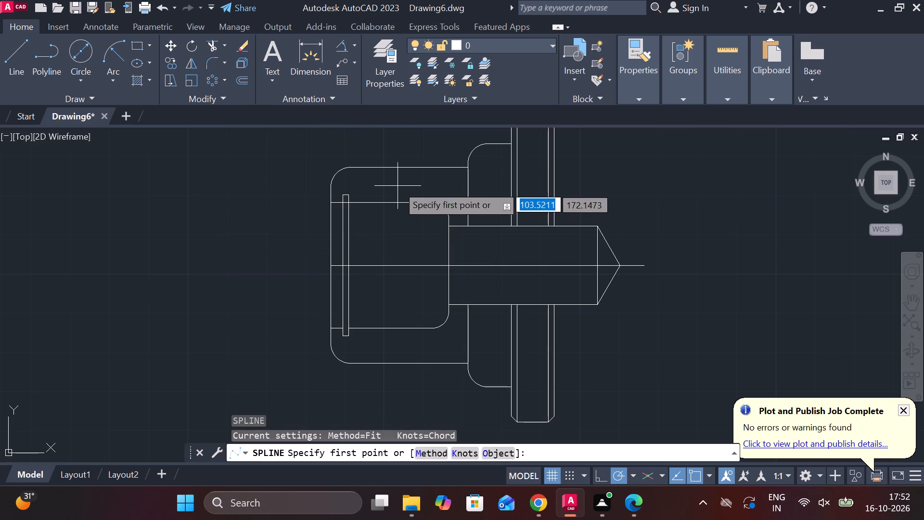
scroll(381, 186, up, 1)
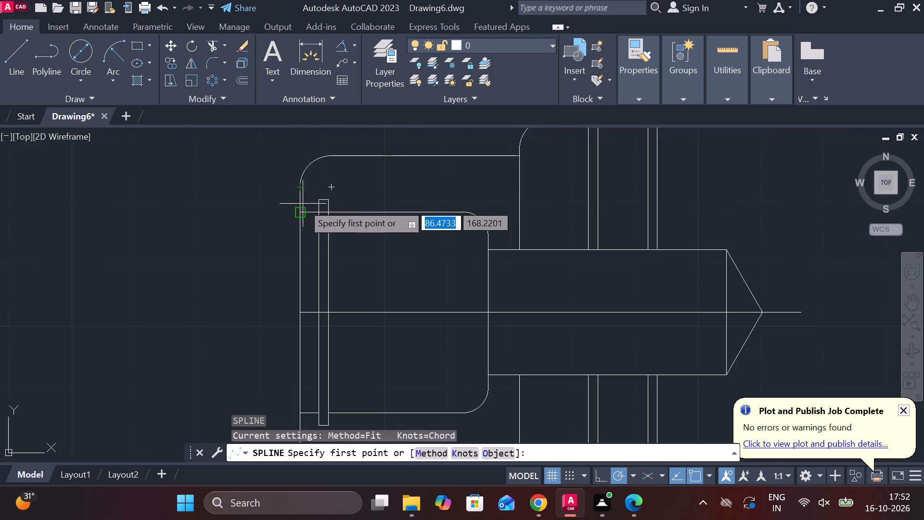
scroll(303, 204, up, 2)
click(295, 195)
click(350, 161)
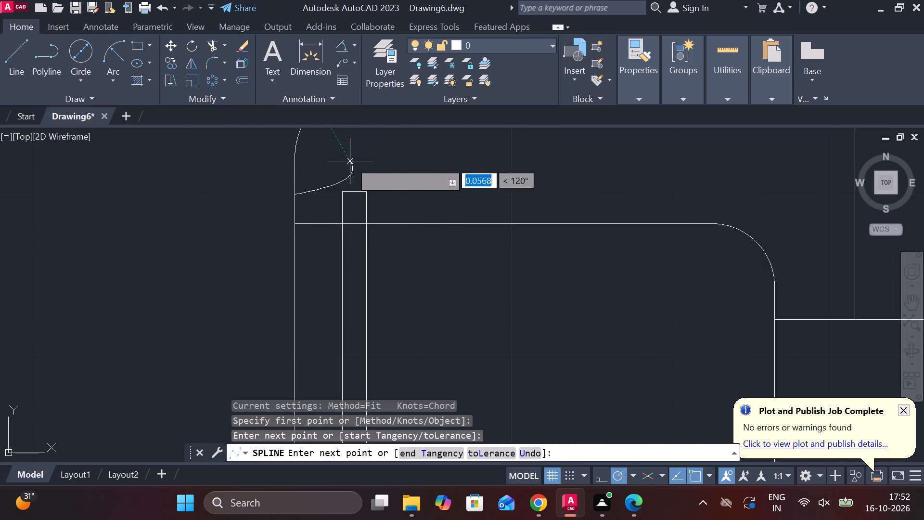
click(412, 178)
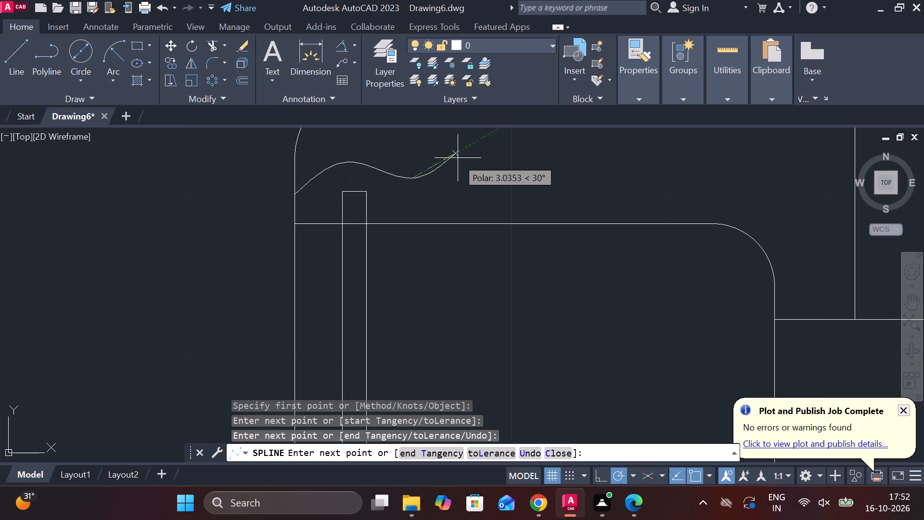
click(459, 156)
click(531, 180)
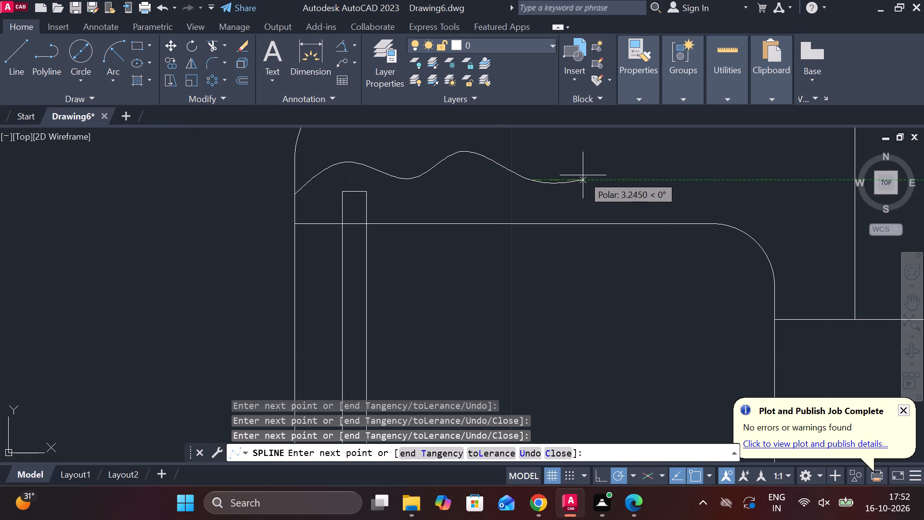
click(583, 175)
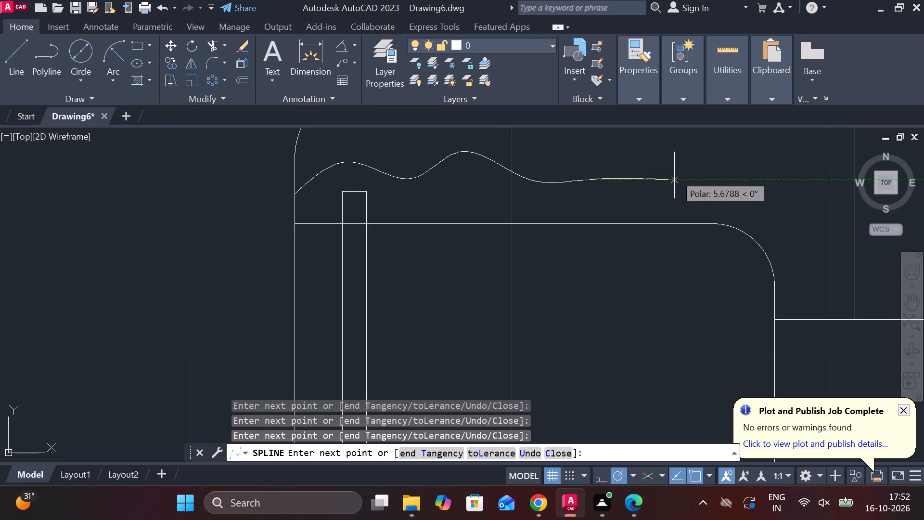
click(684, 161)
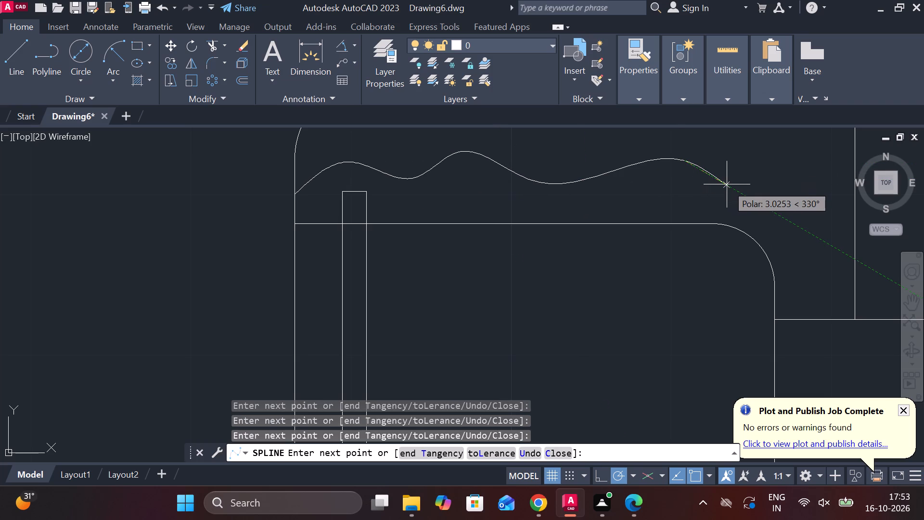
middle_drag(727, 184, 645, 167)
click(683, 195)
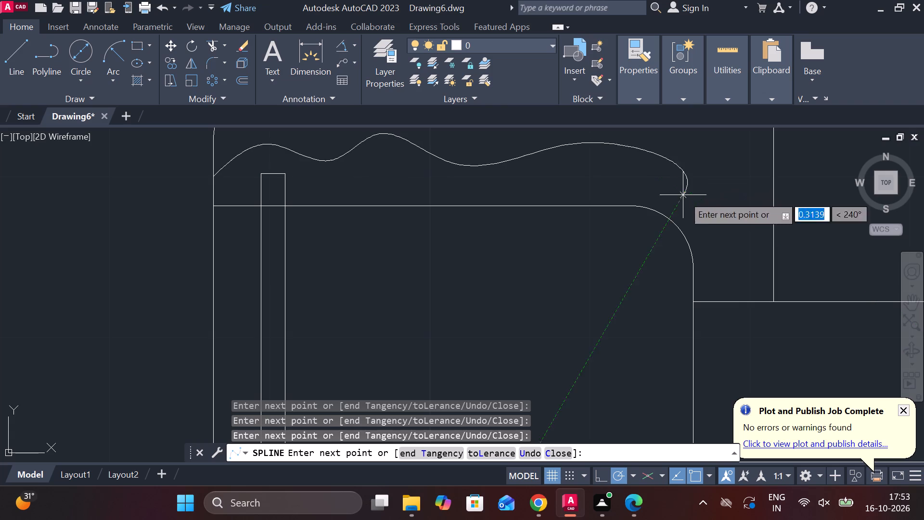
click(722, 203)
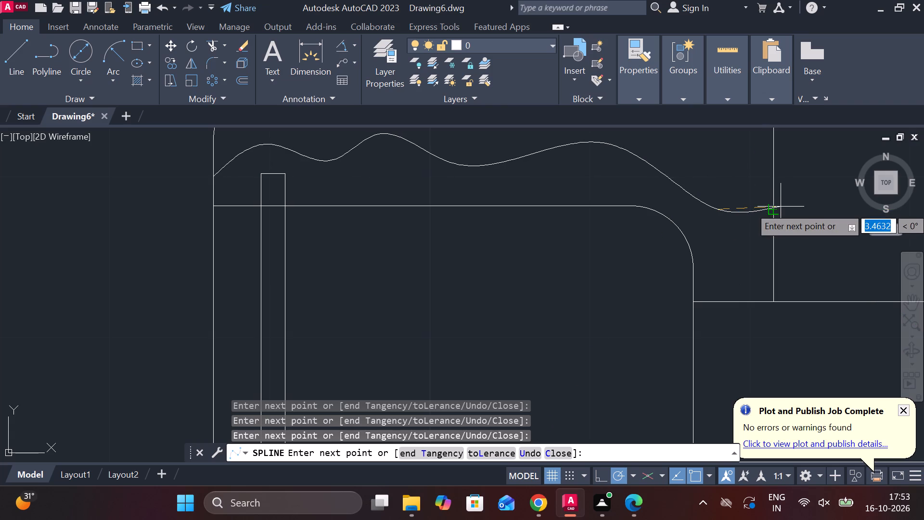
Continue the wavy spline above the shaft, across the step beside the flange and through the flange.
middle_drag(781, 208, 667, 191)
click(740, 192)
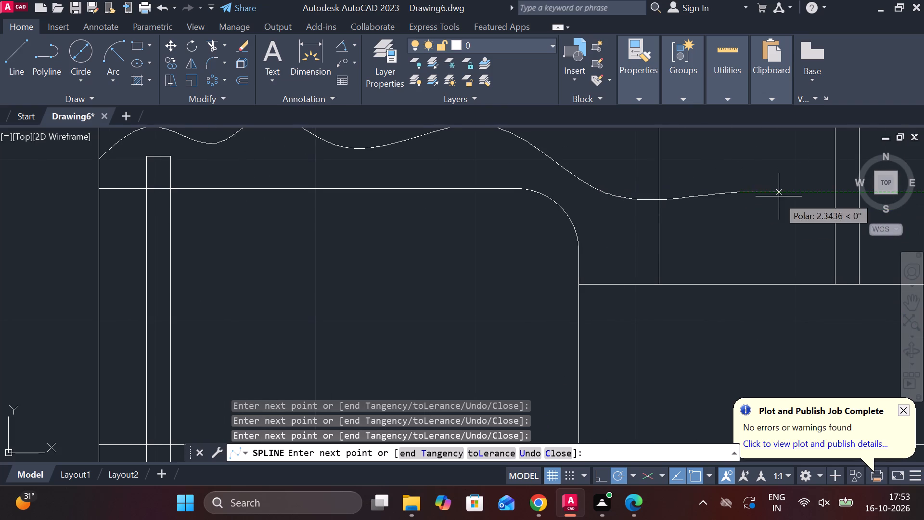
middle_drag(779, 197, 750, 197)
scroll(743, 197, down, 1)
middle_drag(737, 198, 637, 201)
scroll(638, 202, down, 1)
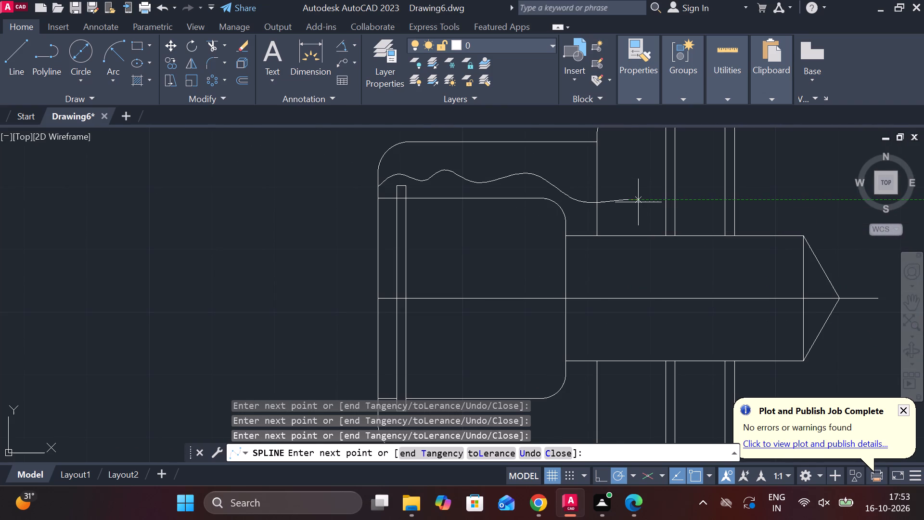
click(660, 205)
click(678, 197)
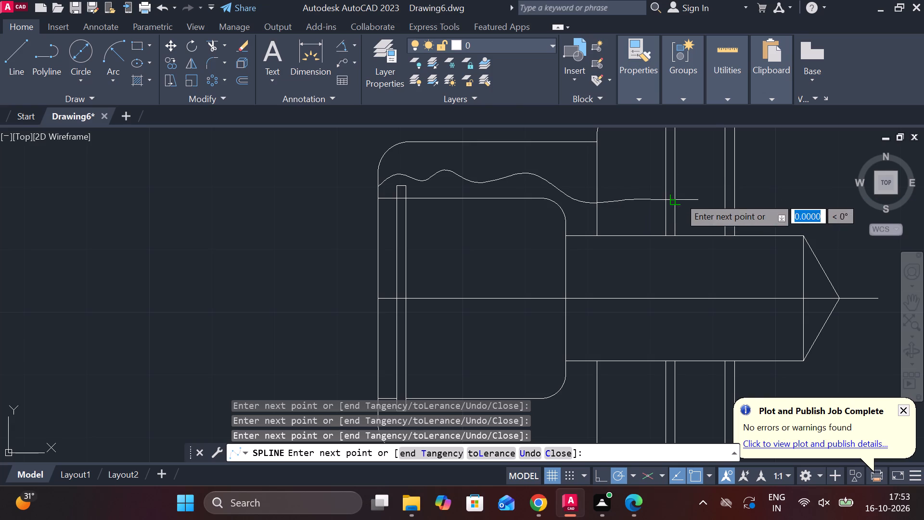
click(694, 192)
click(718, 206)
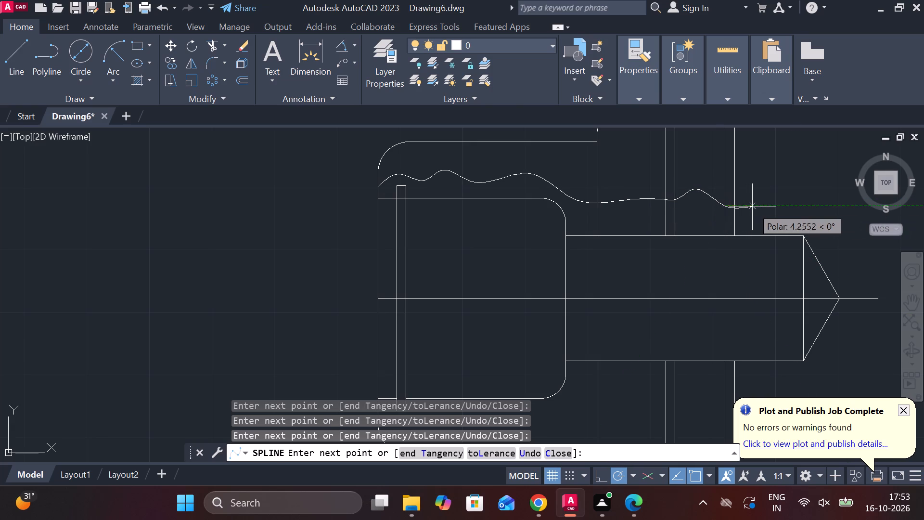
Continue the spline beyond the flange, curve it down around the conical tip and finish it past the centreline.
middle_drag(752, 207, 693, 204)
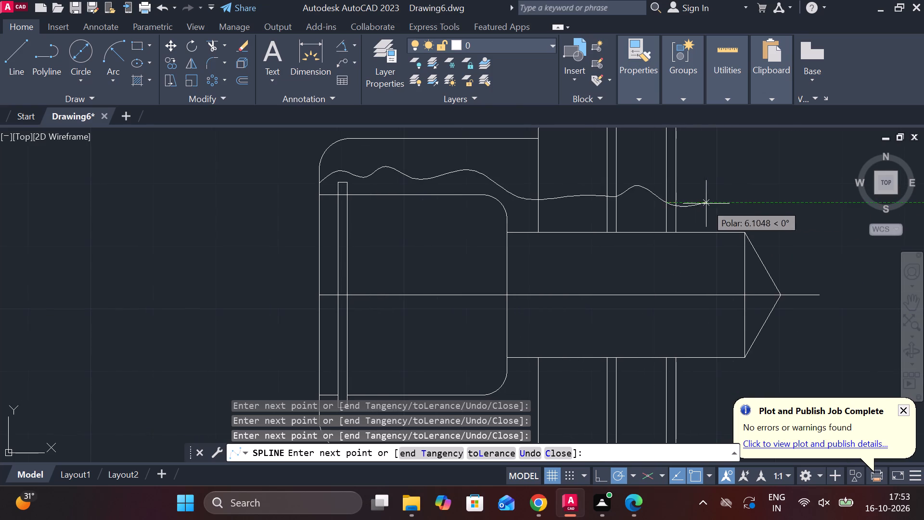
click(720, 204)
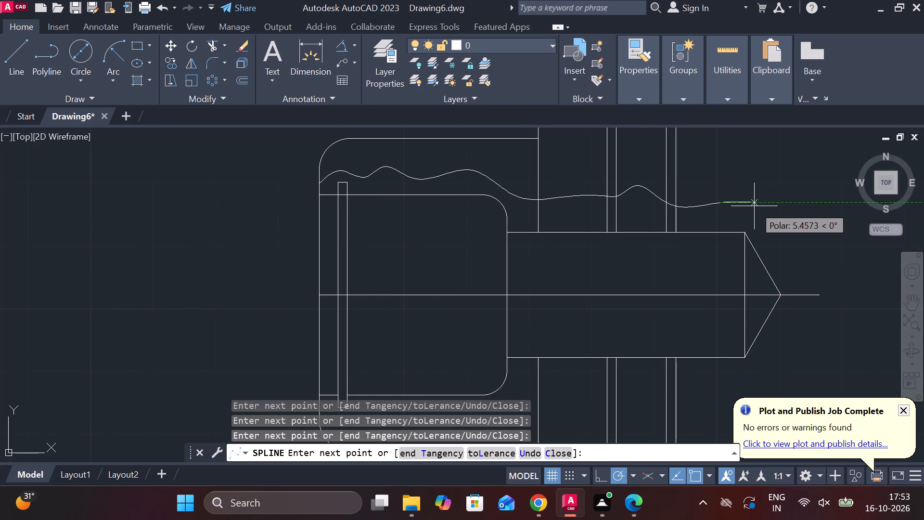
click(754, 206)
click(781, 206)
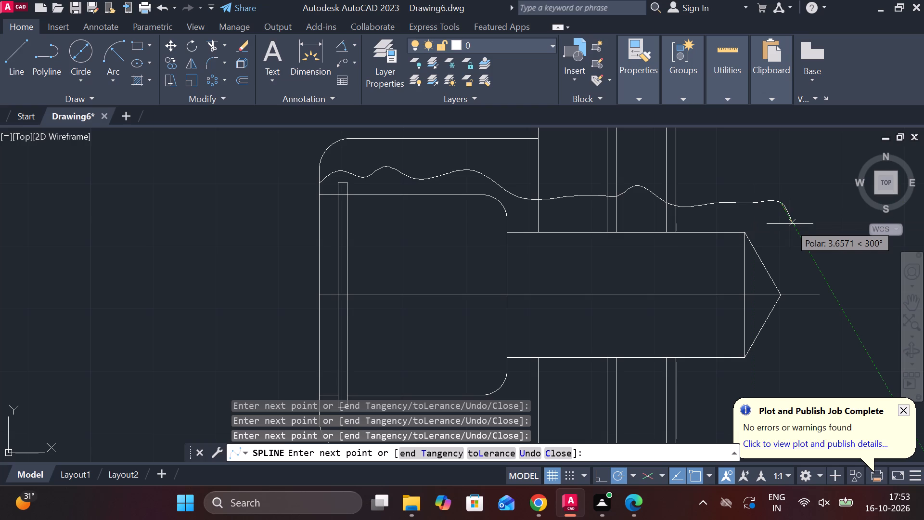
click(790, 224)
click(808, 245)
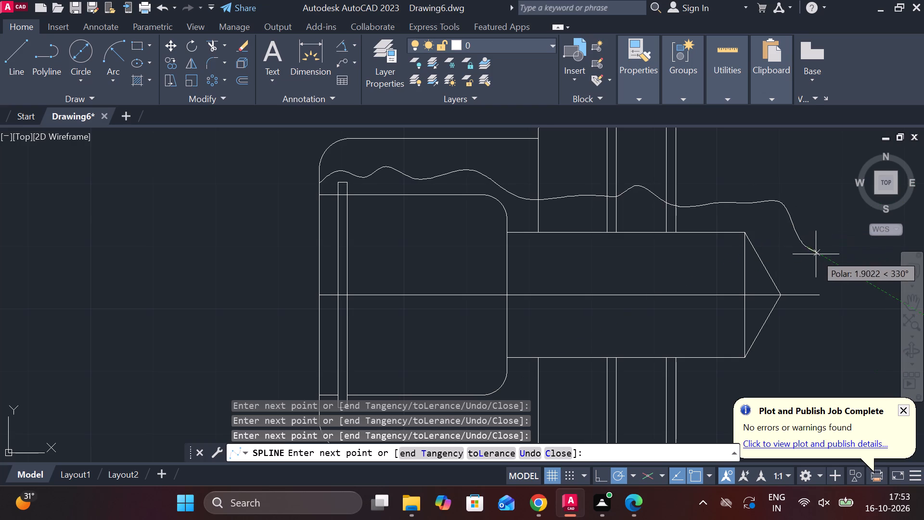
click(816, 258)
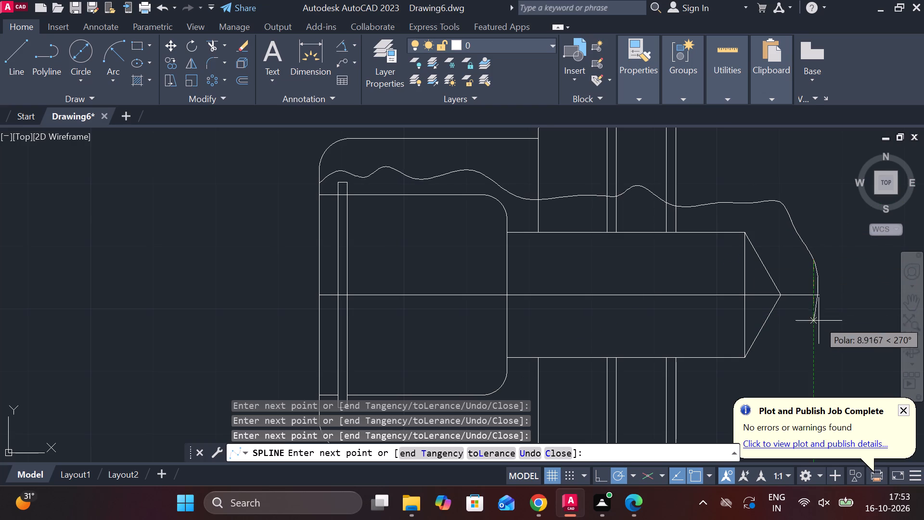
click(818, 340)
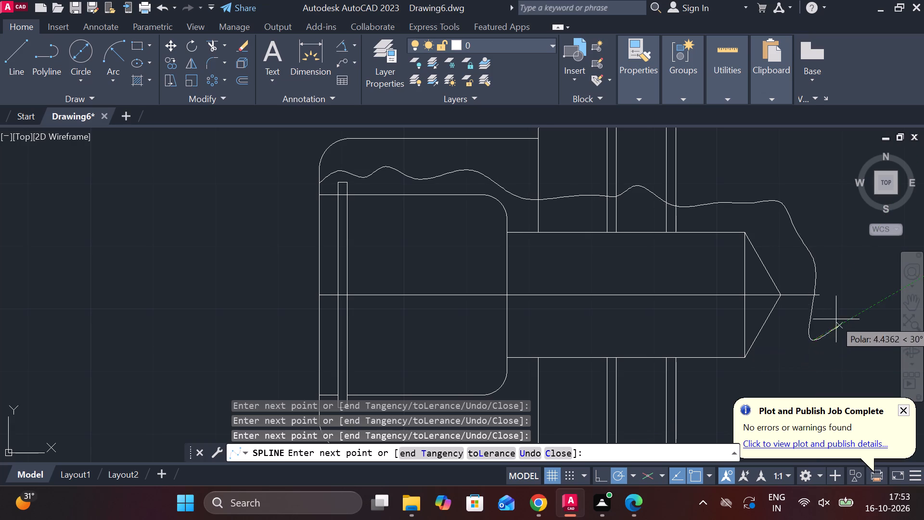
scroll(838, 297, up, 2)
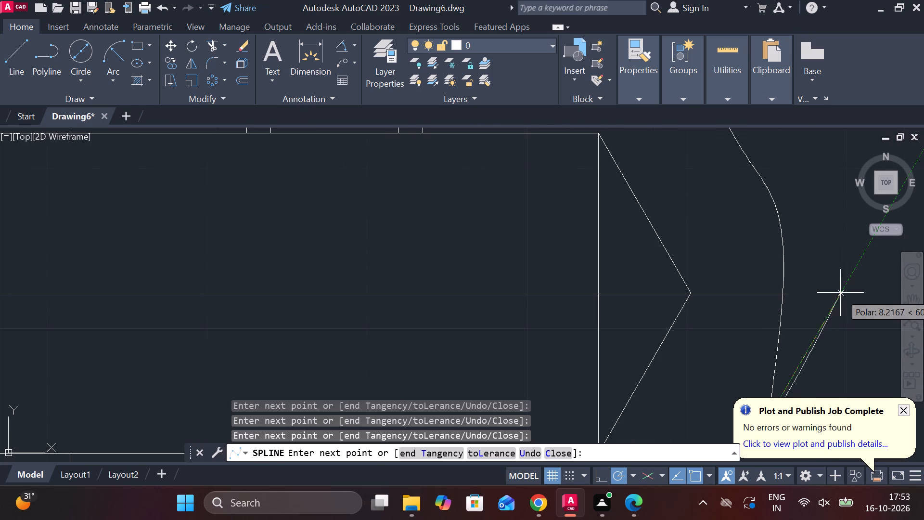
click(844, 304)
key(Return)
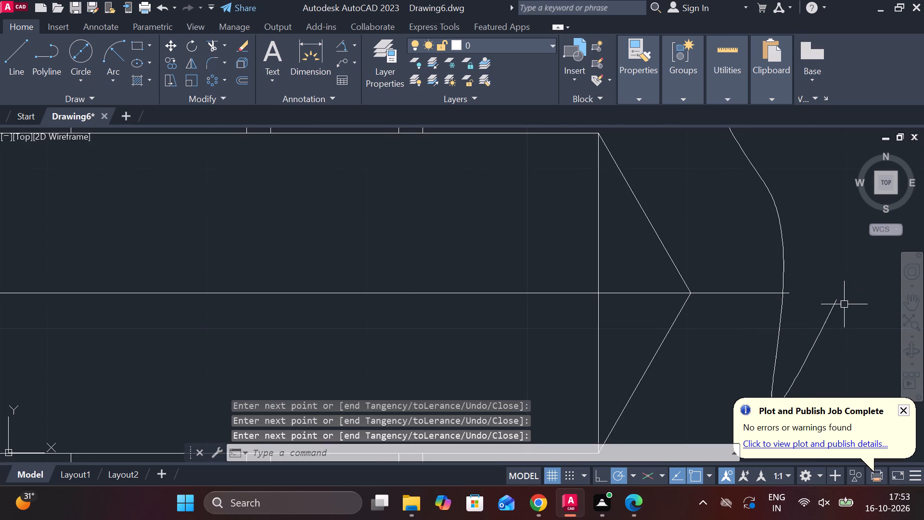
Trim off the spline's tail below the centreline, beyond the conical tip.
middle_drag(833, 302, 792, 278)
text(tr)
key(space)
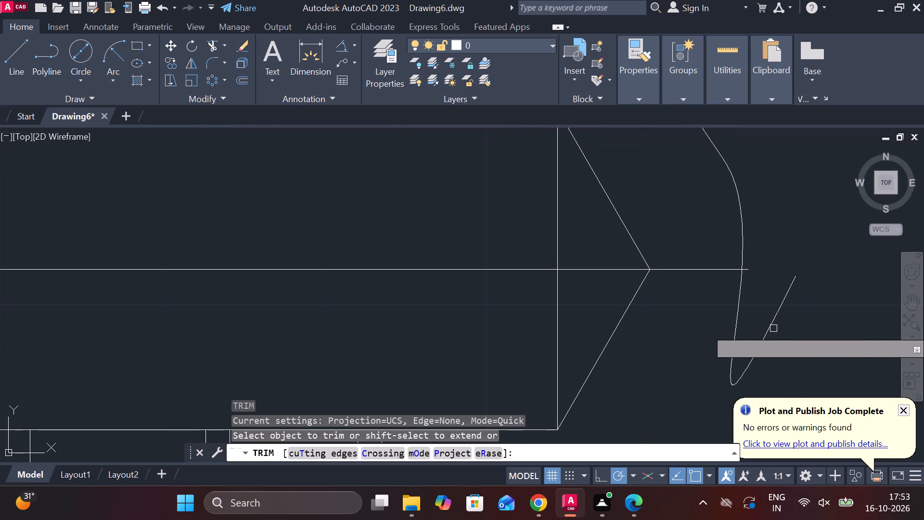
click(744, 282)
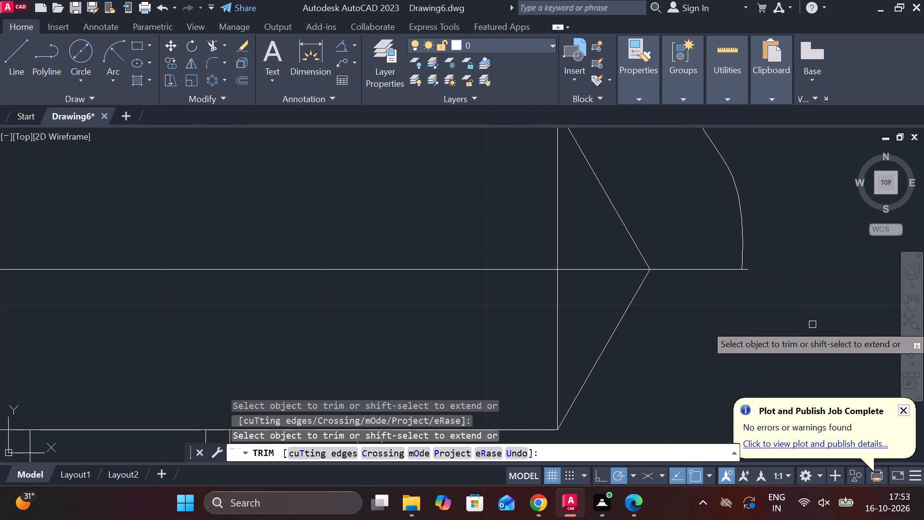
Trim the spline portion lying between the flange's two inner vertical lines.
scroll(798, 304, down, 3)
middle_drag(798, 301, 779, 301)
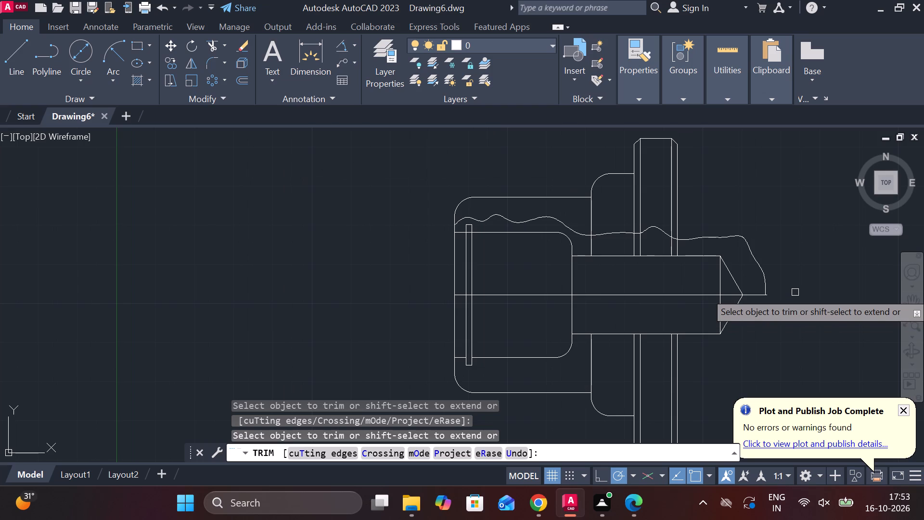
scroll(791, 240, up, 1)
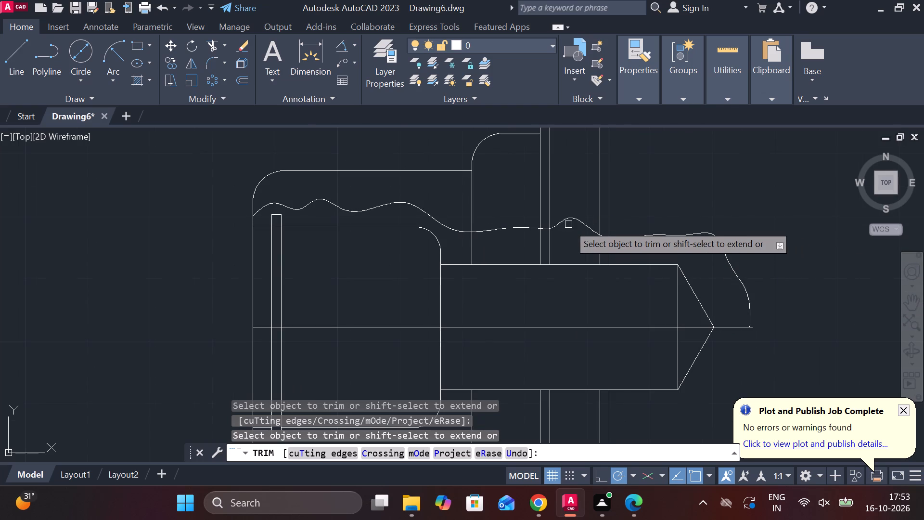
click(568, 220)
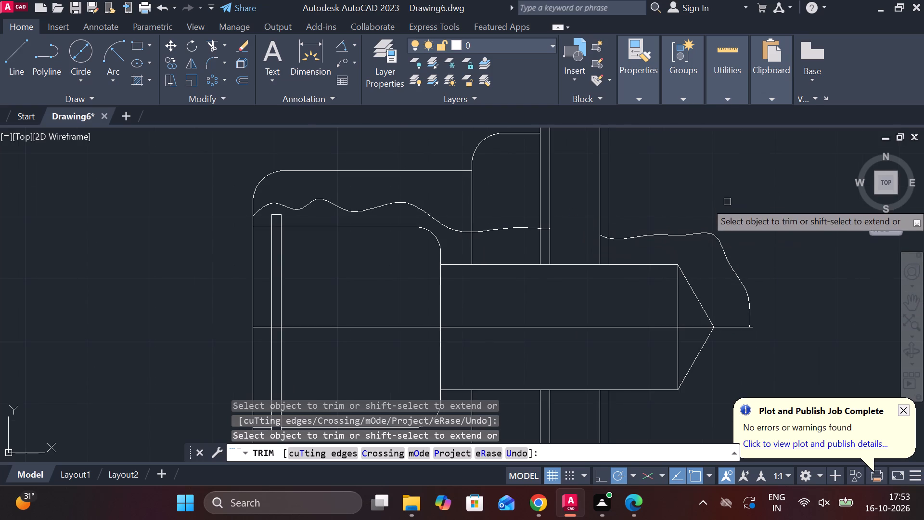
Draw a short spline across the flange, bridging the gap between the two wavy spline portions at its inner vertical lines.
key(Escape)
text(sp)
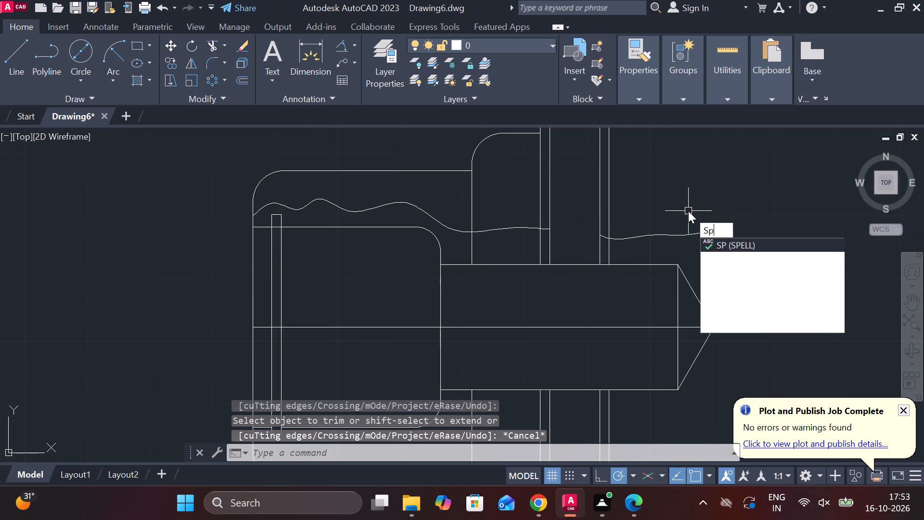
click(731, 258)
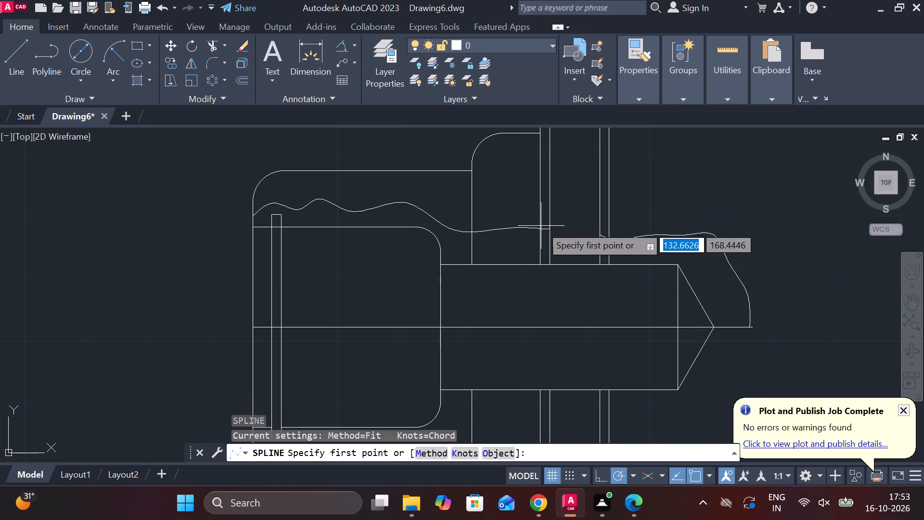
scroll(550, 226, up, 2)
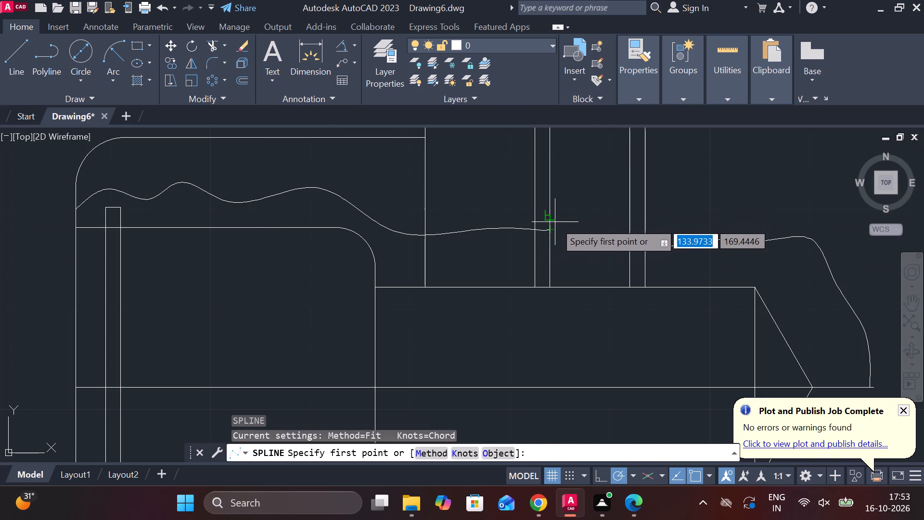
click(554, 226)
click(582, 230)
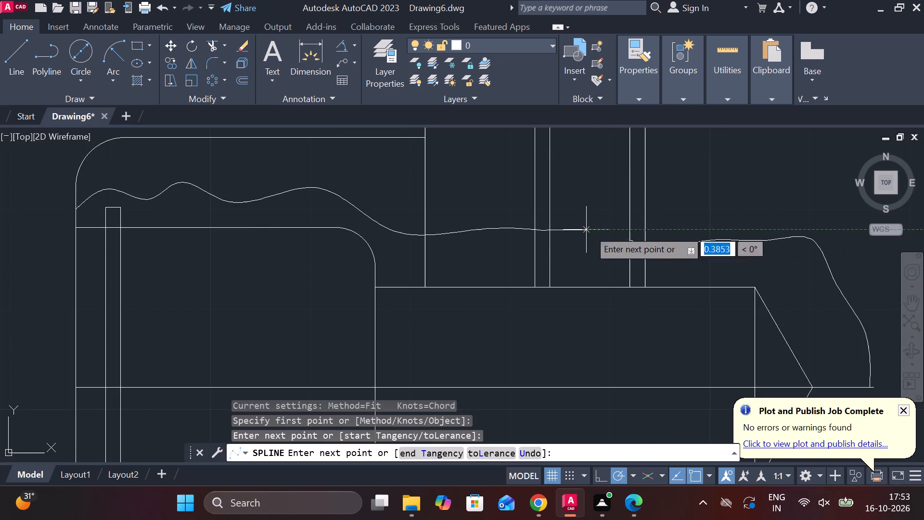
click(599, 232)
click(632, 238)
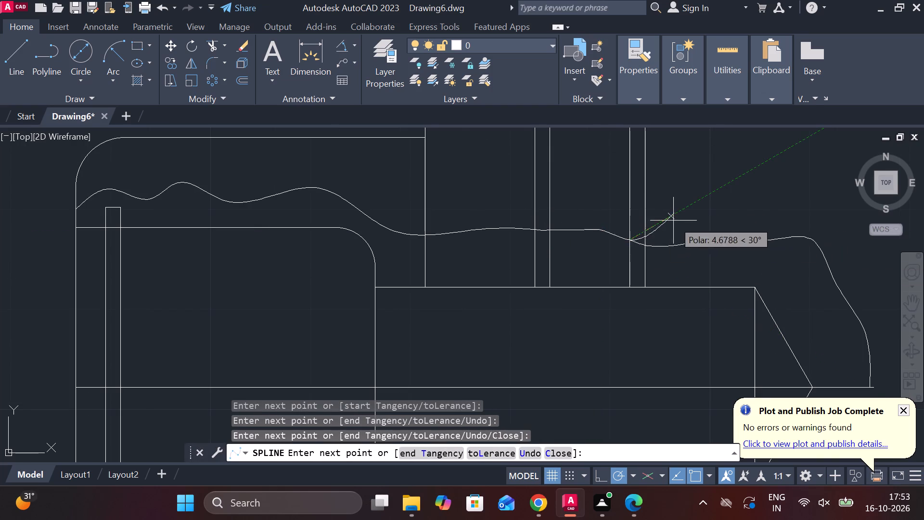
middle_drag(681, 218, 663, 212)
key(Return)
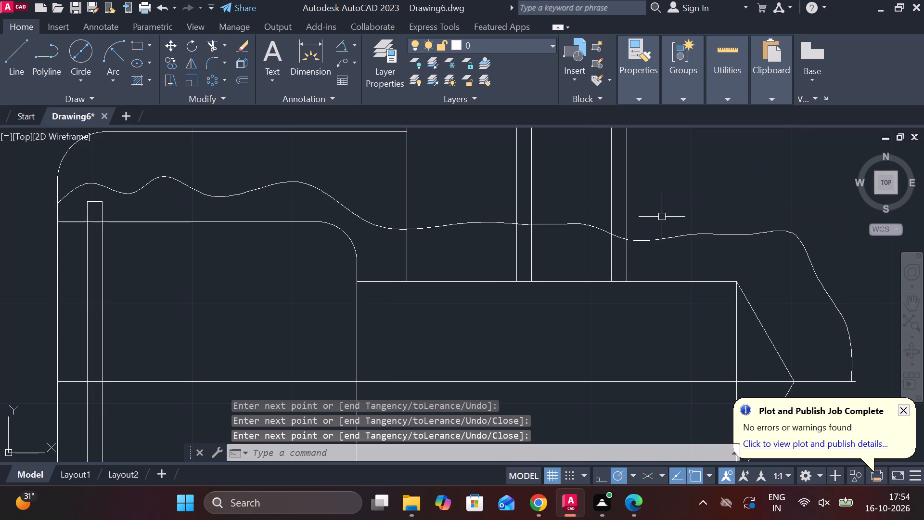
Join the three spline pieces above the shaft into one continuous spline.
click(657, 242)
click(583, 222)
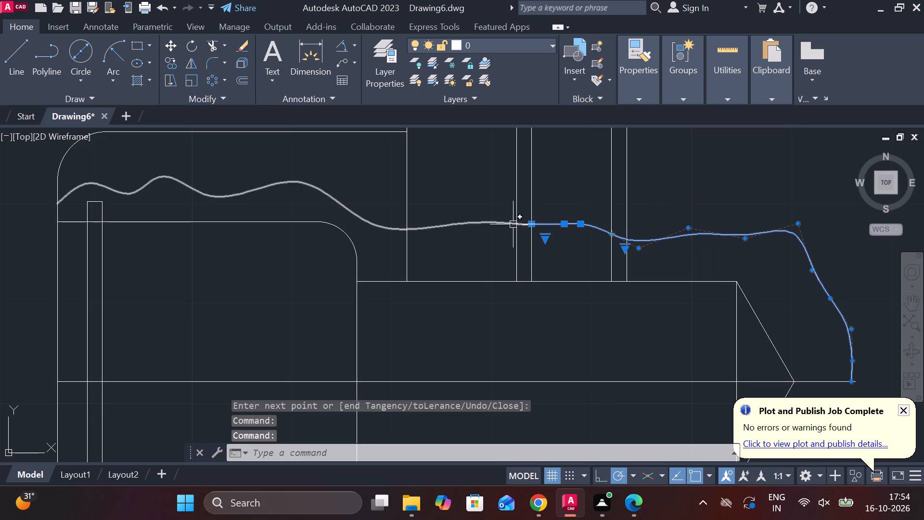
click(444, 227)
key(j)
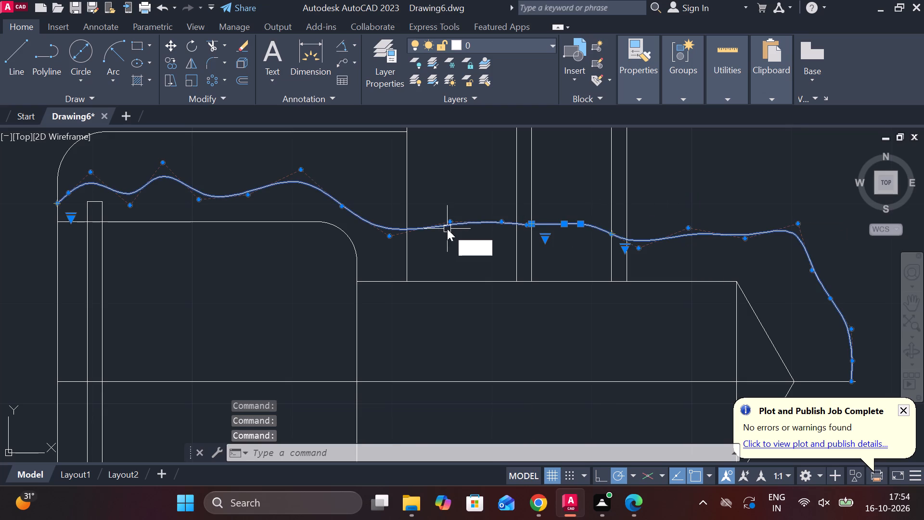
key(Return)
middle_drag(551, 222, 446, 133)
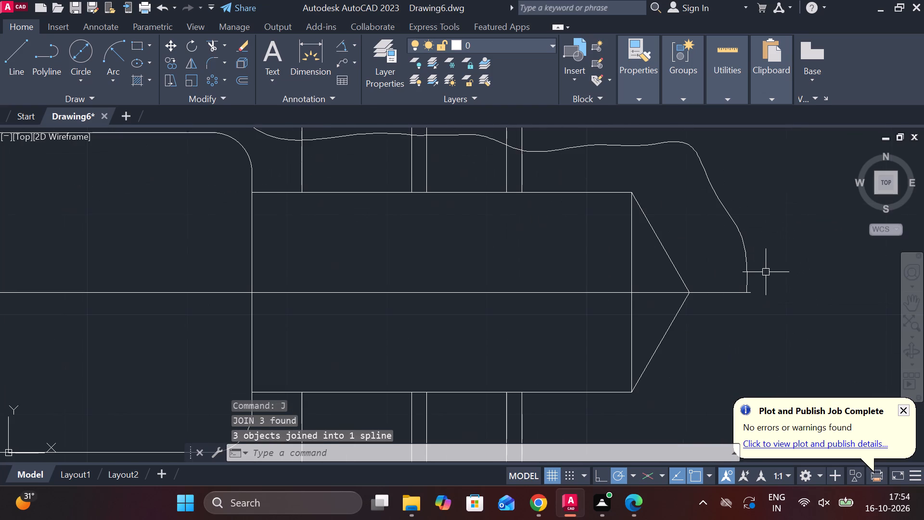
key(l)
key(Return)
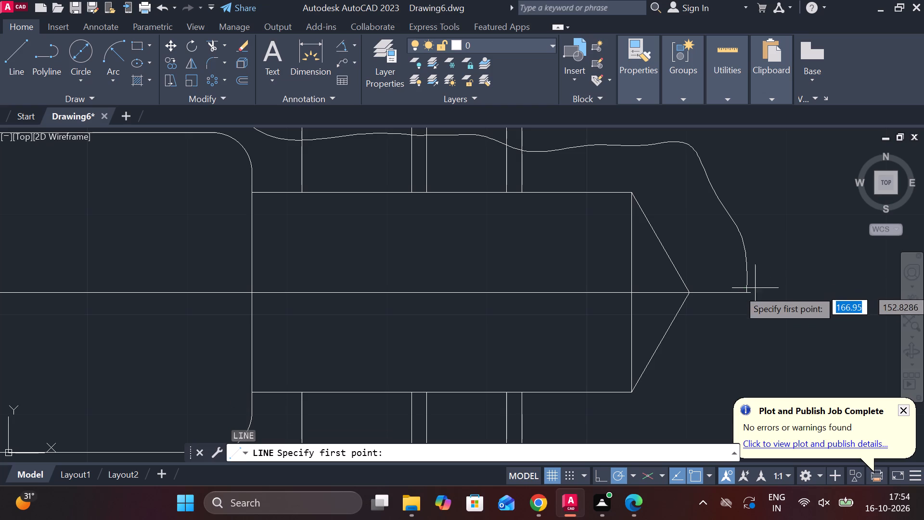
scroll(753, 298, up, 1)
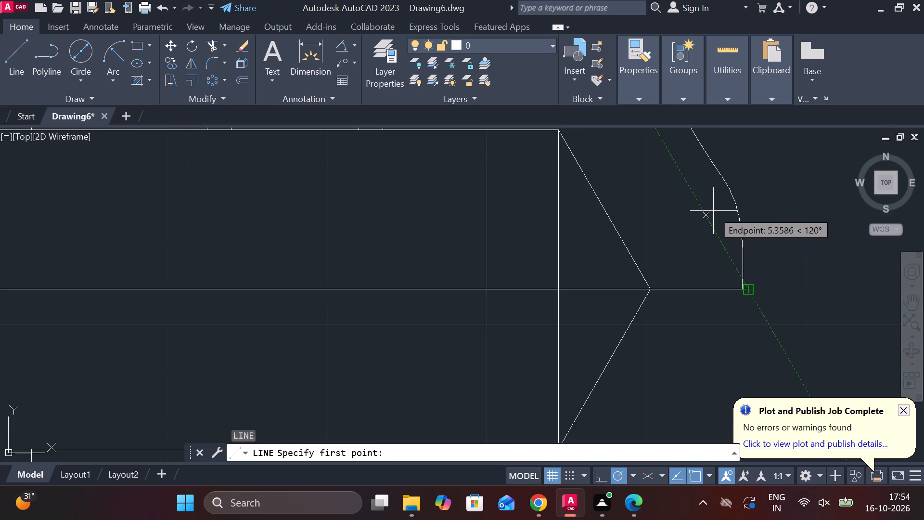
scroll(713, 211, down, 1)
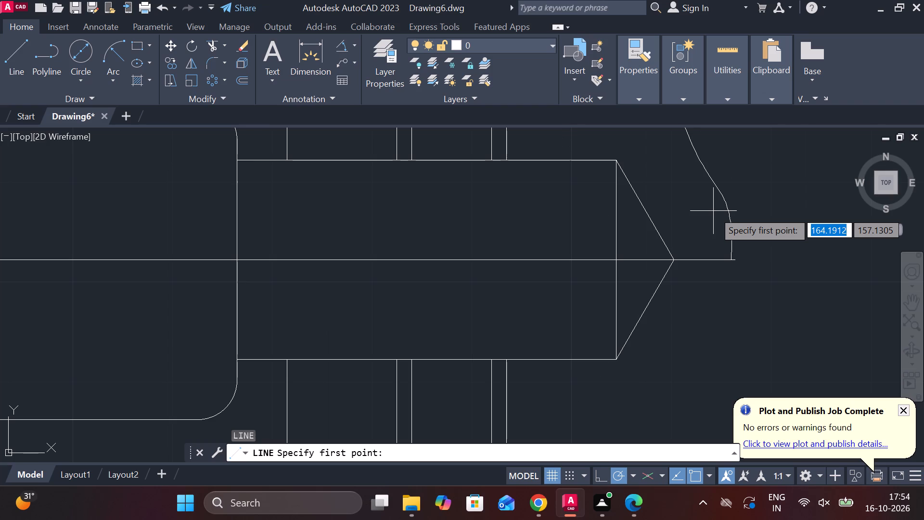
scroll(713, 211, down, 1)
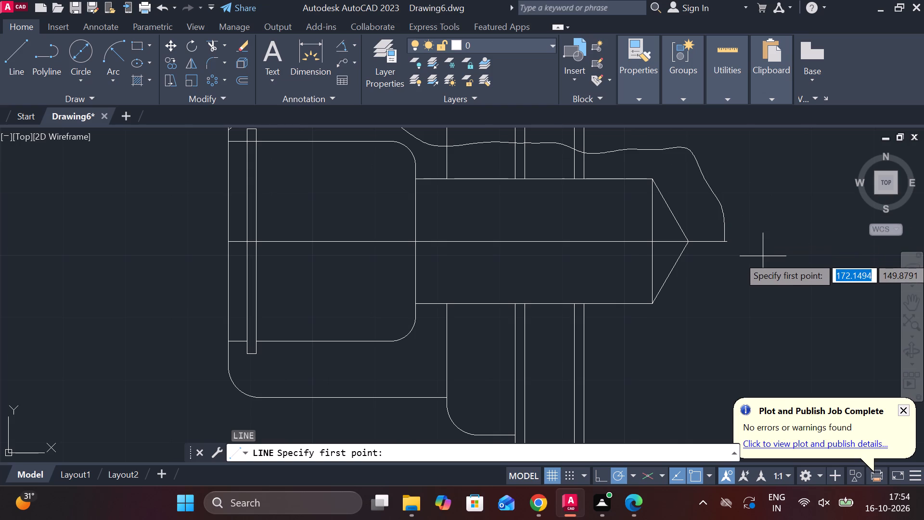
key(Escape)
Mirror the joined wavy spline about the horizontal centreline, keeping the original.
click(698, 174)
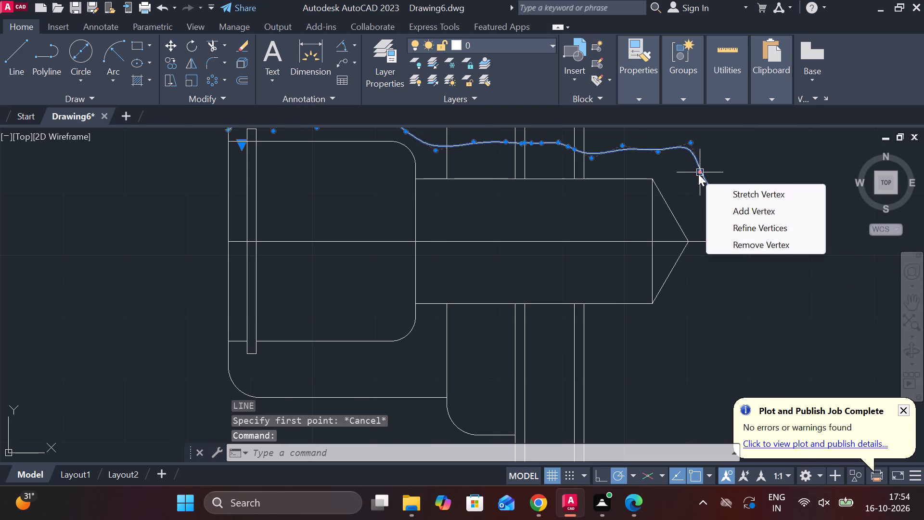
text(mi)
key(Return)
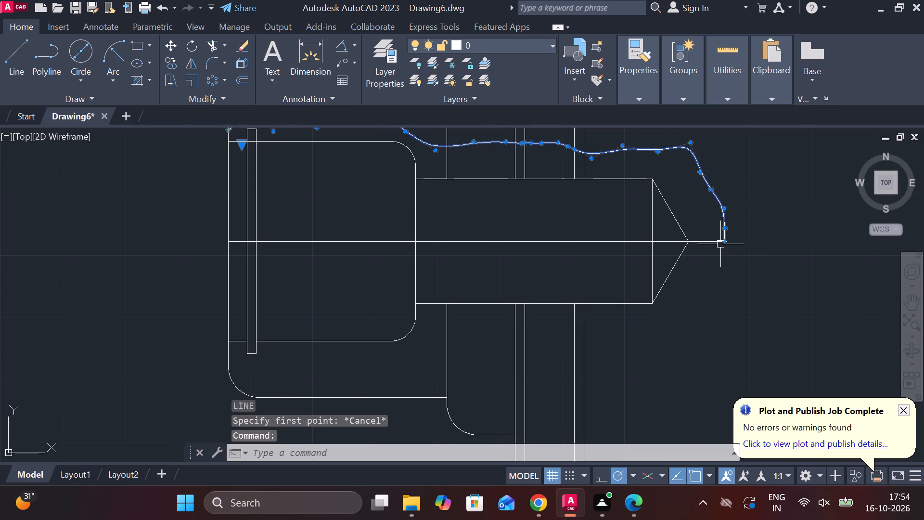
key(comma)
key(BackSpace)
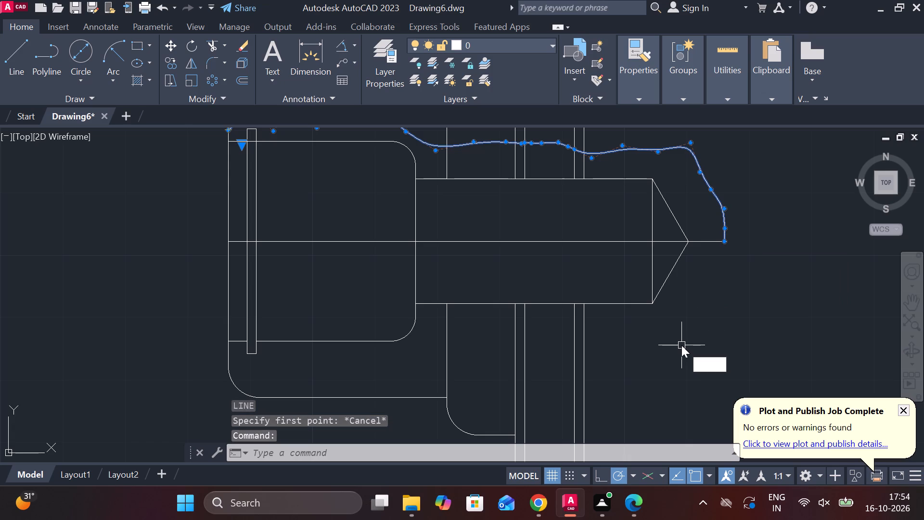
text(mi)
key(Return)
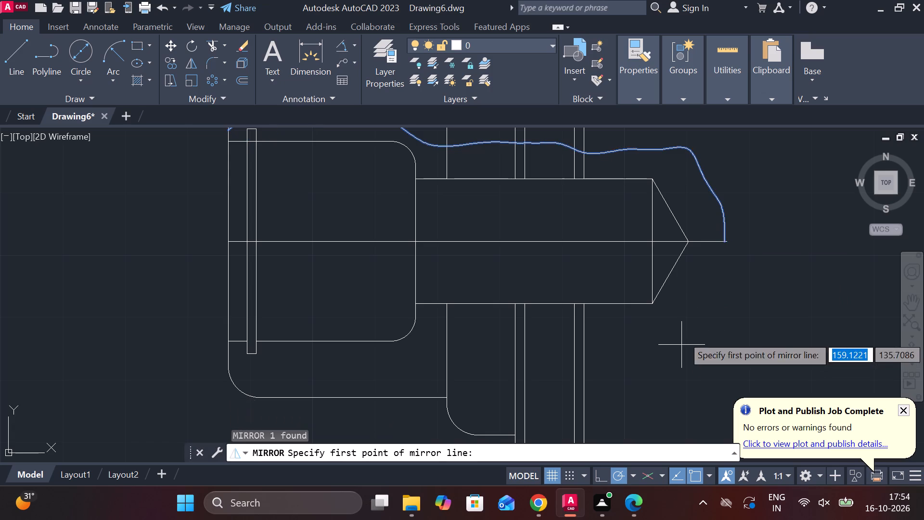
click(653, 244)
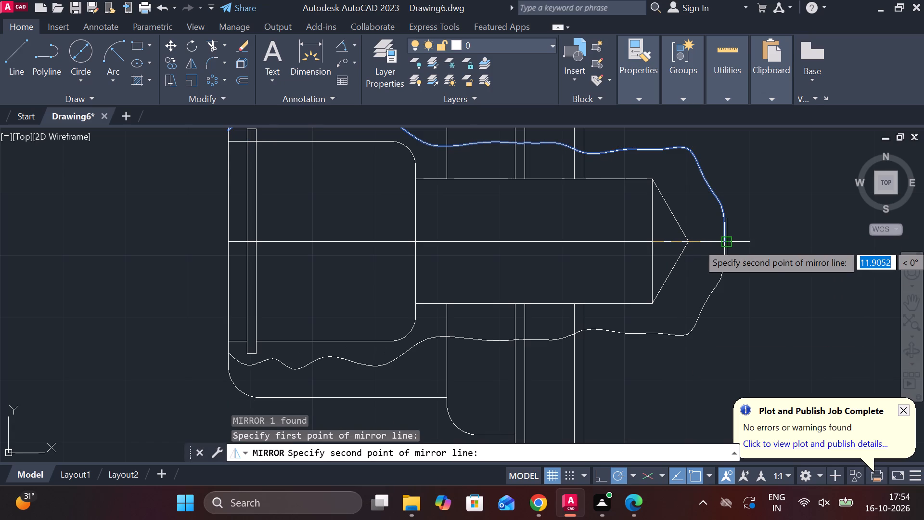
click(727, 243)
drag(747, 297, 727, 243)
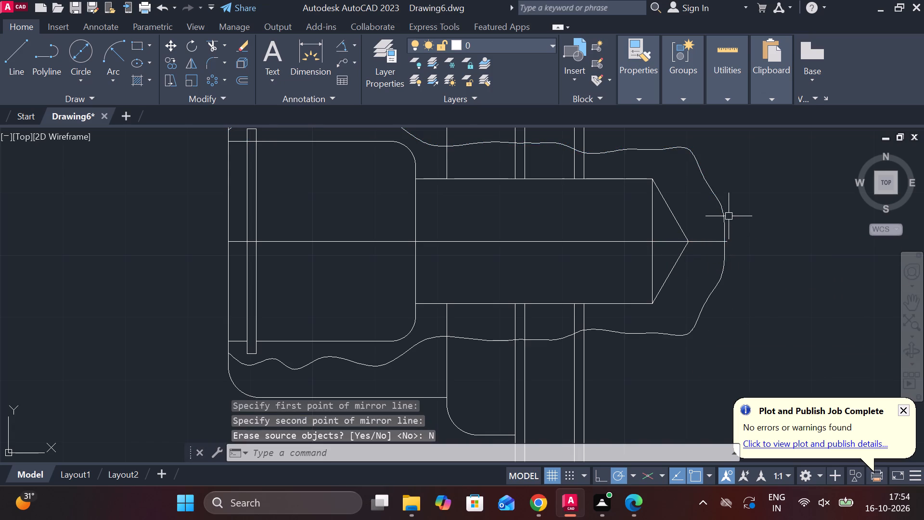
Trim the step and flange vertical lines lying between the wavy splines and the inner shaft, above and below the centreline.
middle_click(728, 213)
text(tr)
key(space)
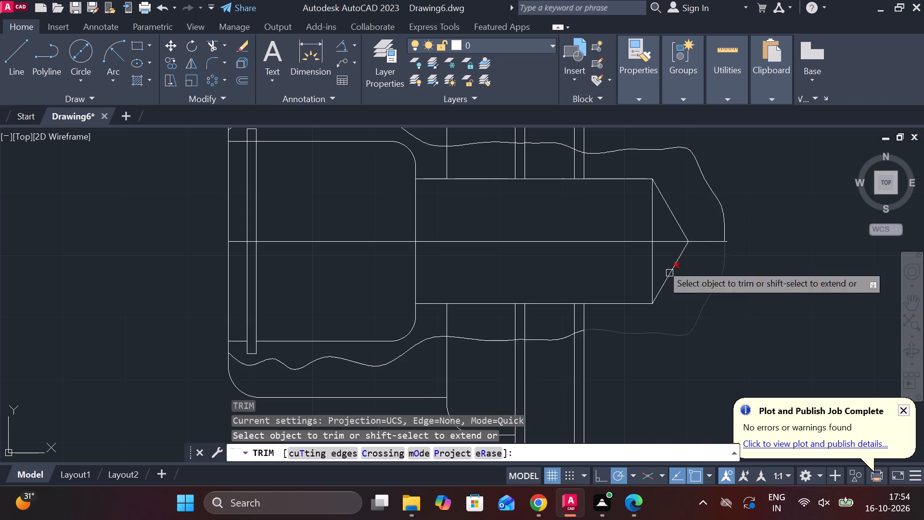
drag(597, 164, 520, 166)
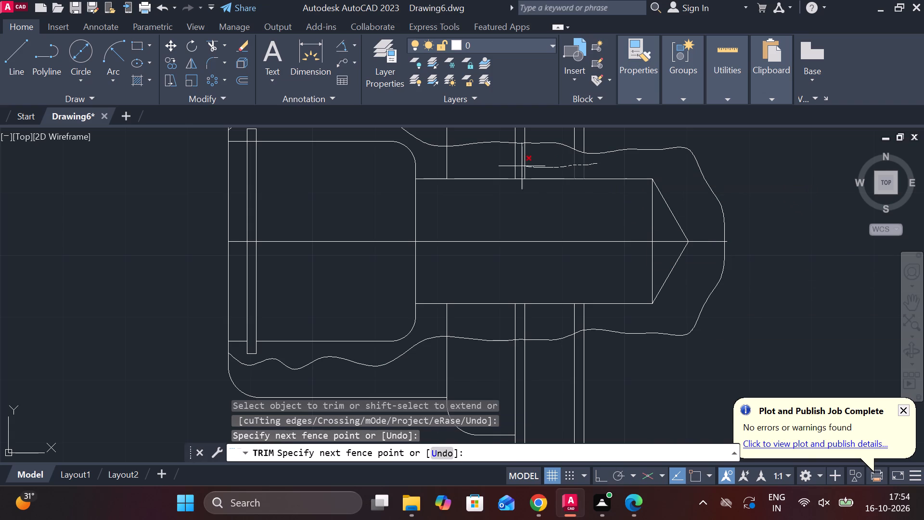
drag(520, 166, 441, 163)
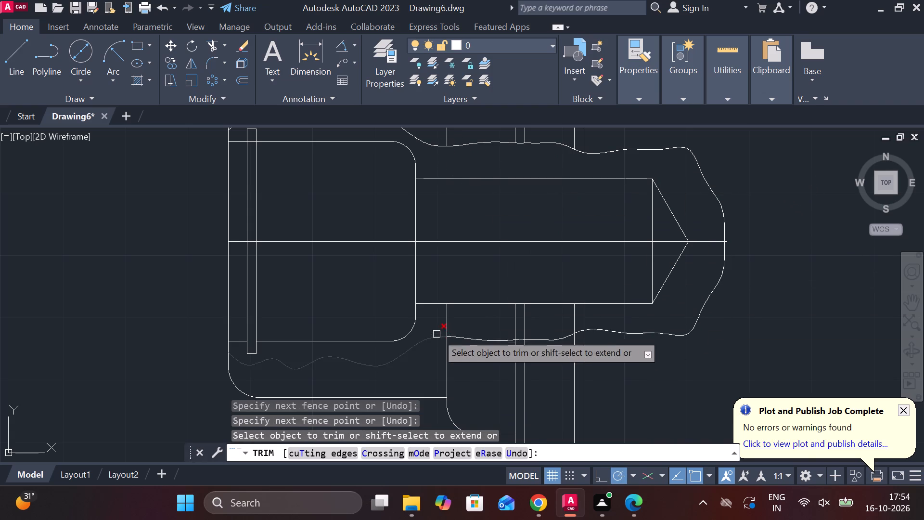
drag(432, 315, 606, 321)
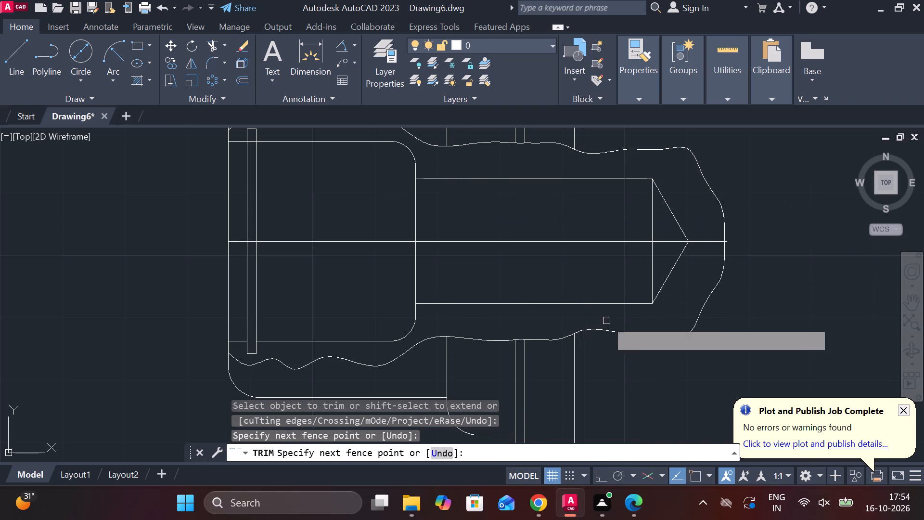
scroll(787, 251, down, 2)
middle_drag(801, 243, 544, 263)
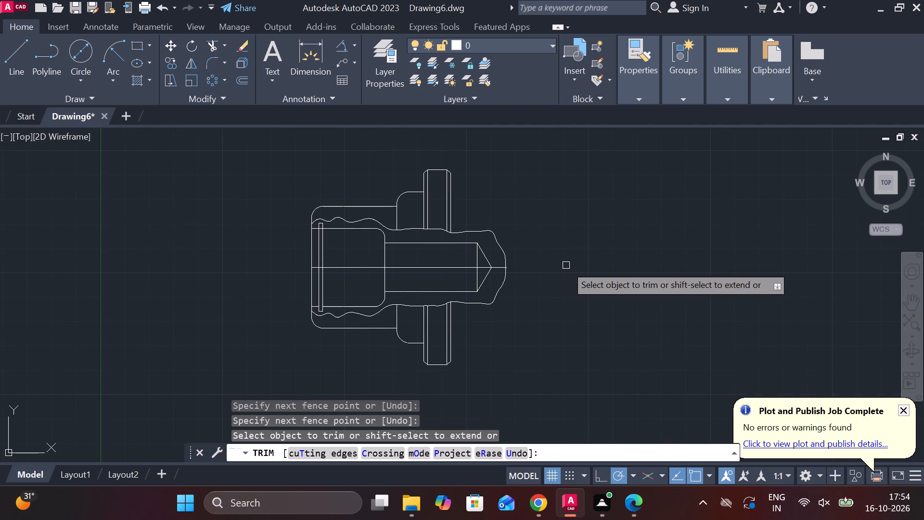
key(Escape)
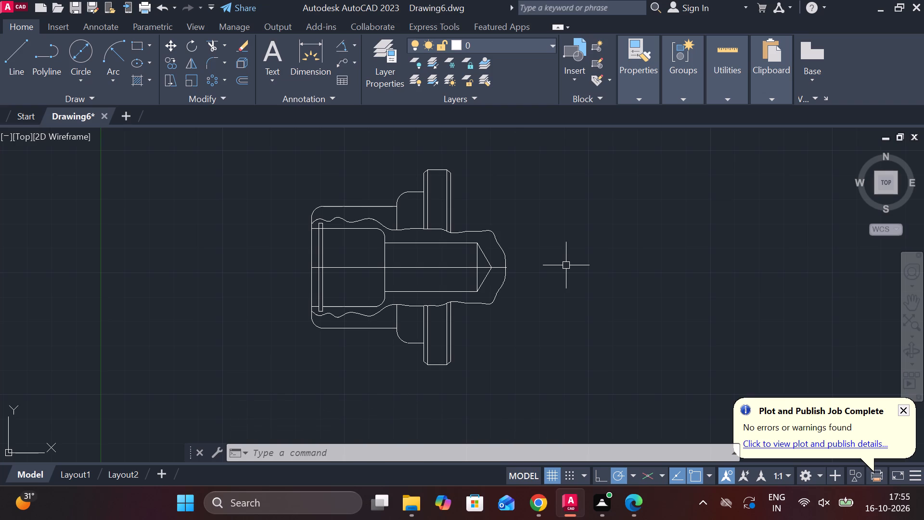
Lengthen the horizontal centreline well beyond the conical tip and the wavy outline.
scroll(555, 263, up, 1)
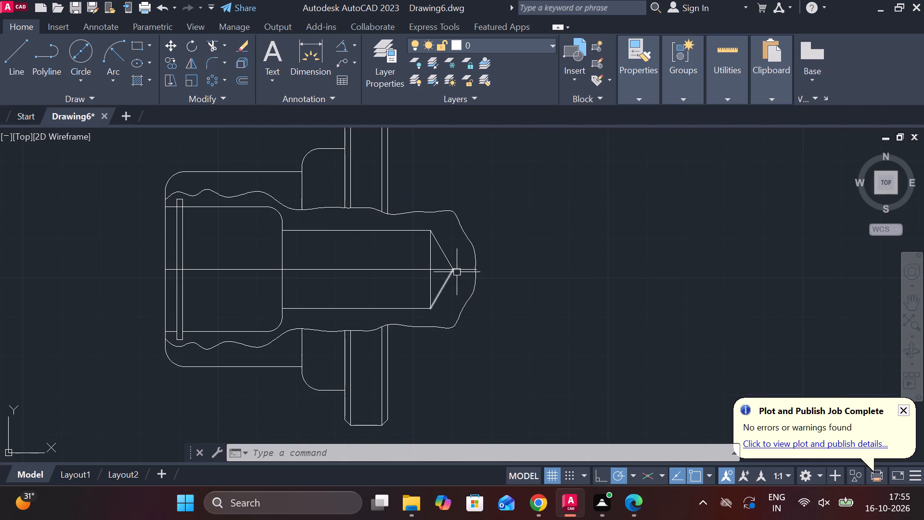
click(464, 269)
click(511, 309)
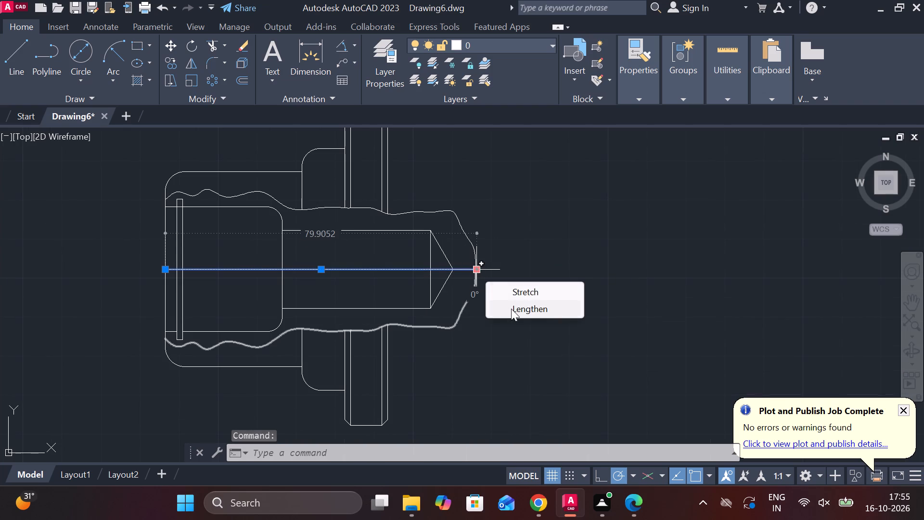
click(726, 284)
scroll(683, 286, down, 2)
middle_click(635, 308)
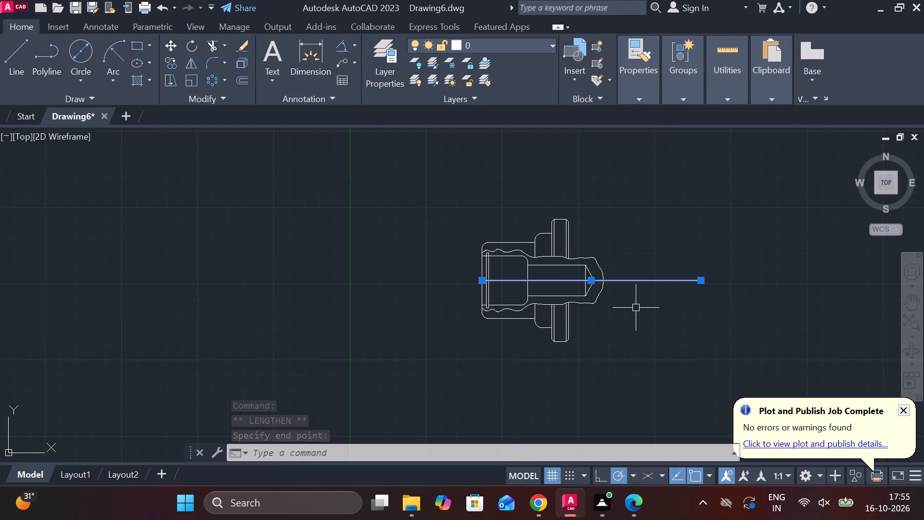
Erase the horizontal centreline running through the shaft.
scroll(500, 242, up, 2)
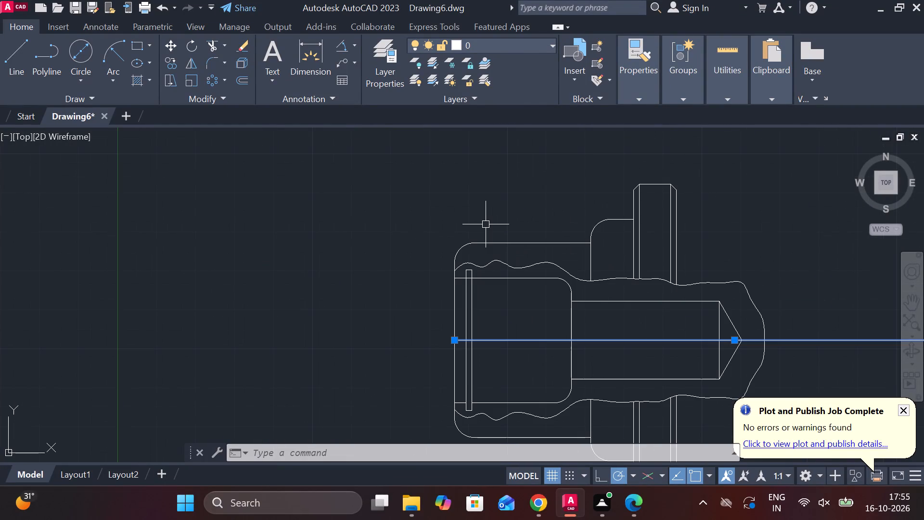
middle_drag(625, 340, 560, 316)
click(587, 314)
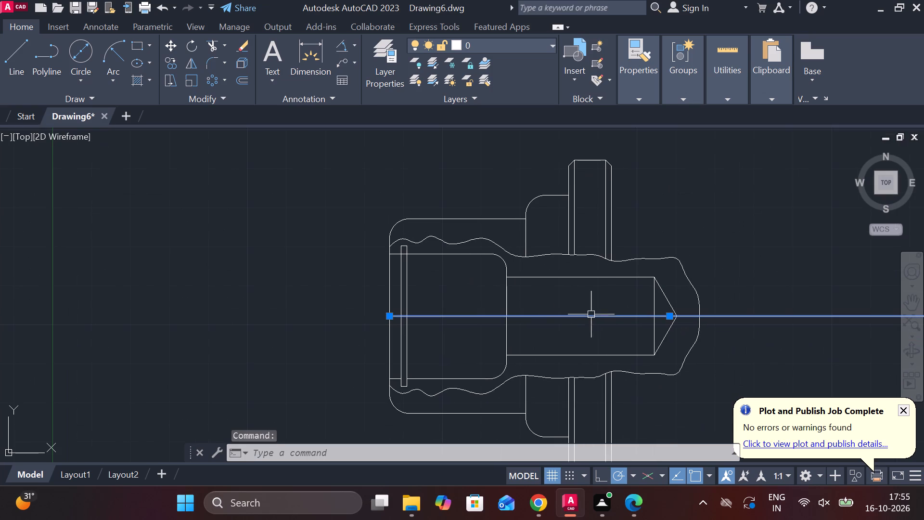
key(Escape)
click(588, 317)
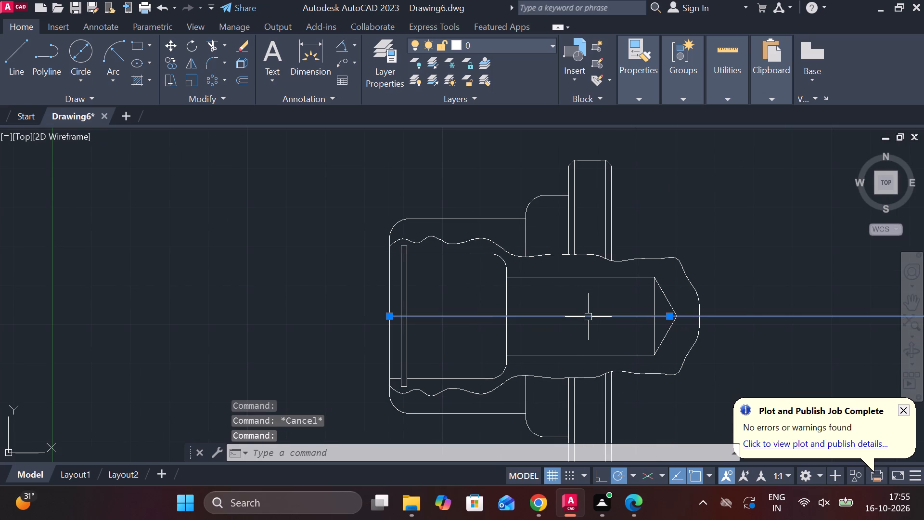
text(e)
key(space)
Draw a horizontal line 122 units long from the midpoint of the component's open end face, along the axis past the conical tip.
key(l)
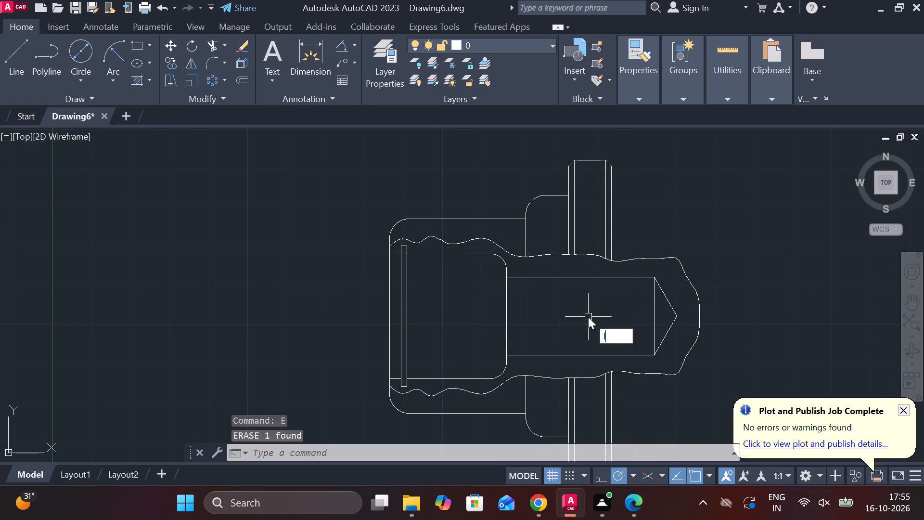
key(Return)
click(392, 319)
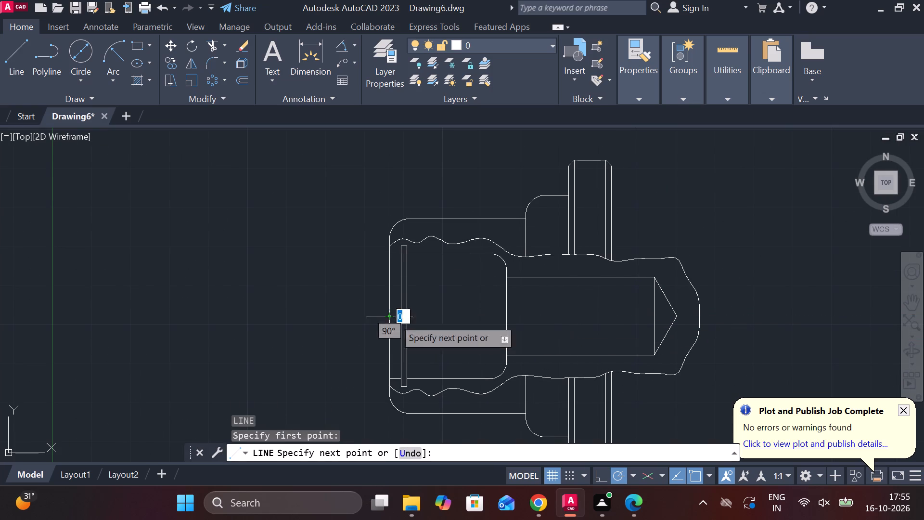
text(122)
key(space)
middle_drag(756, 223, 754, 223)
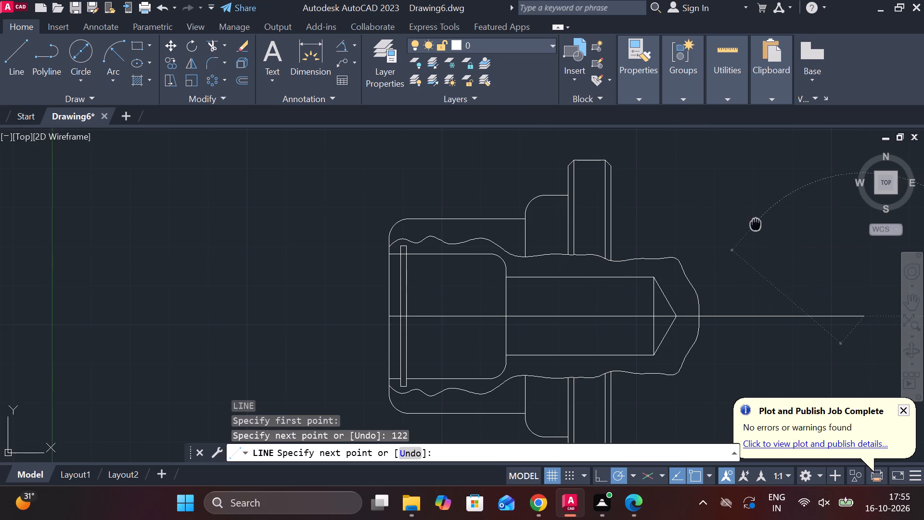
middle_drag(754, 223, 674, 233)
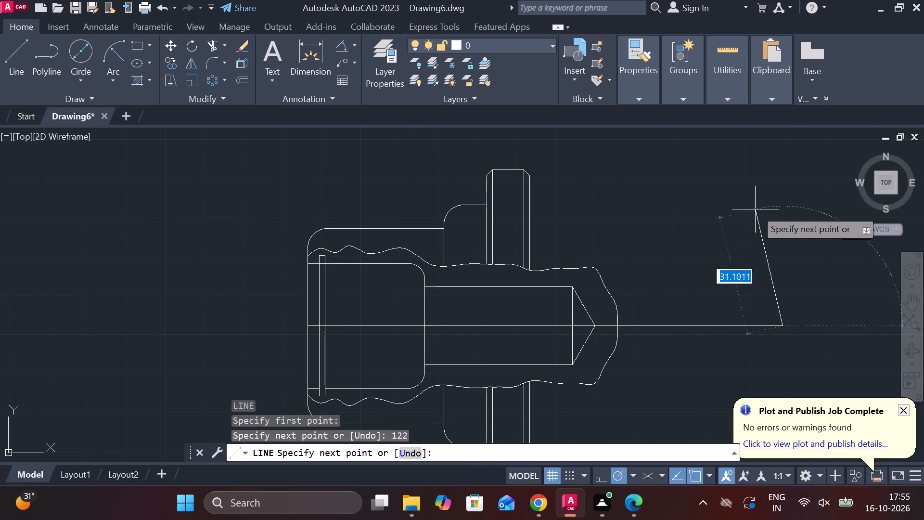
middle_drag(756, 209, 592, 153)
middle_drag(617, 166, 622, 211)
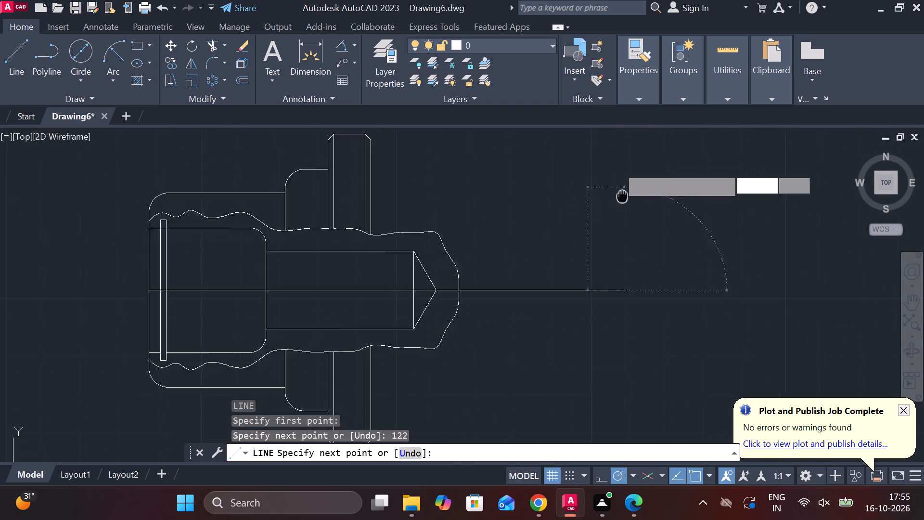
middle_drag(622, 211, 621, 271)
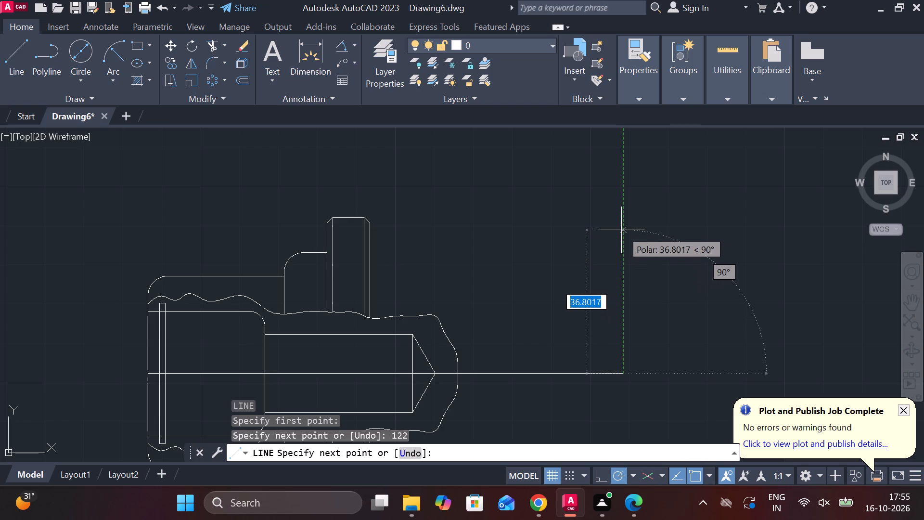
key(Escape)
Draw a closed rectangle of lines, 15.5 wide and 46 high, in the empty space beyond the axis line's free end.
middle_drag(638, 228, 600, 224)
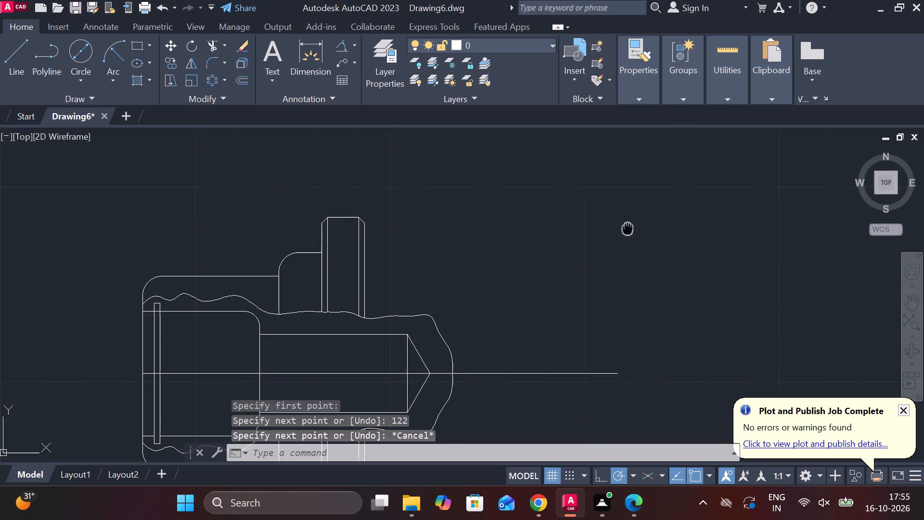
middle_drag(600, 224, 553, 195)
key(l)
key(Return)
click(635, 229)
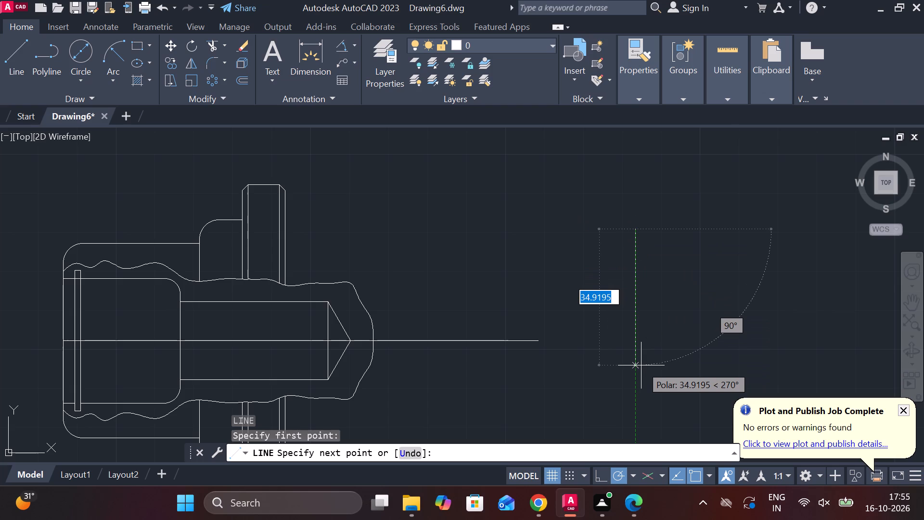
text(46)
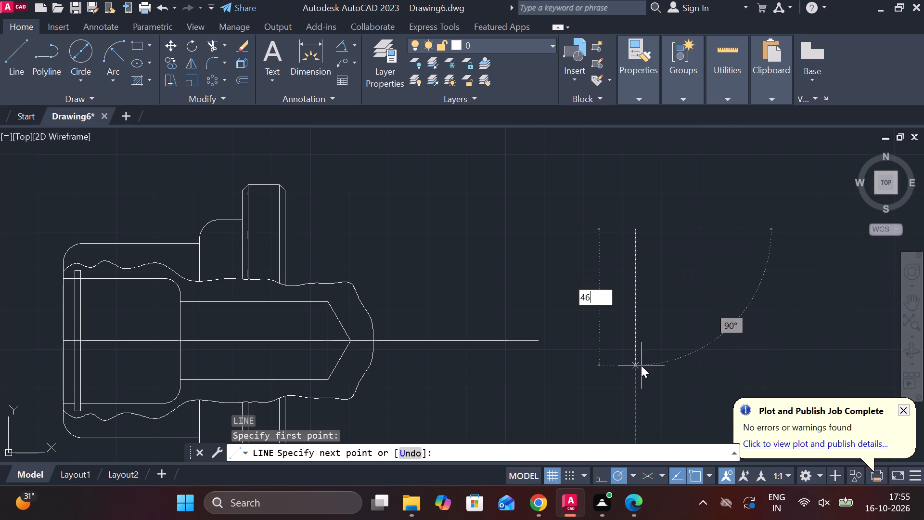
key(space)
middle_drag(694, 381, 636, 344)
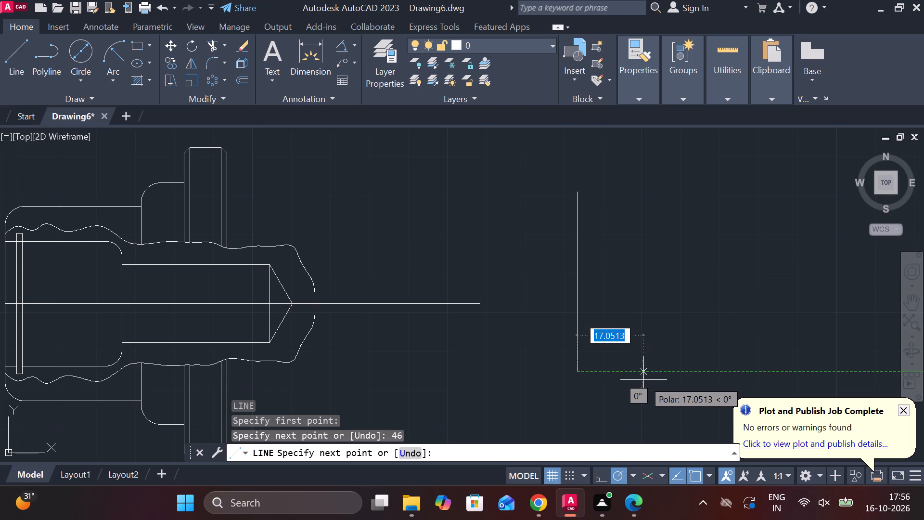
text(15)
text(.5)
key(Return)
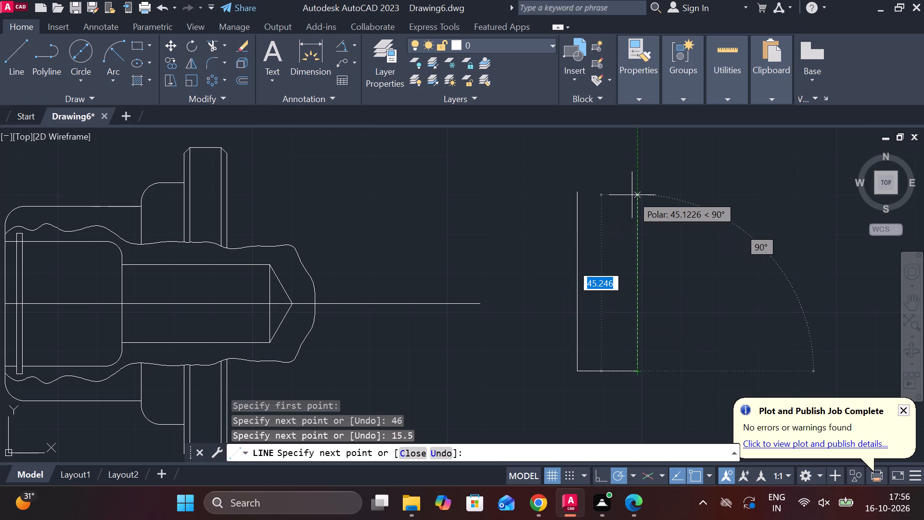
text(46)
key(space)
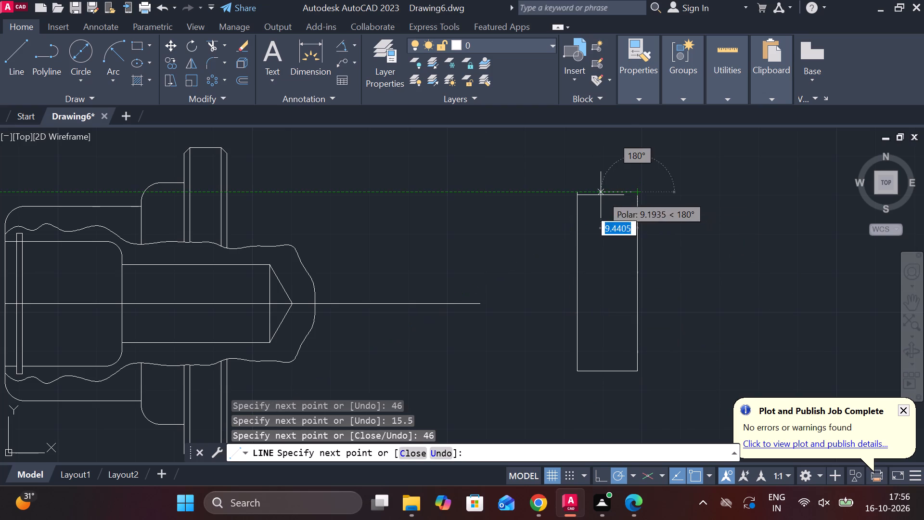
click(579, 195)
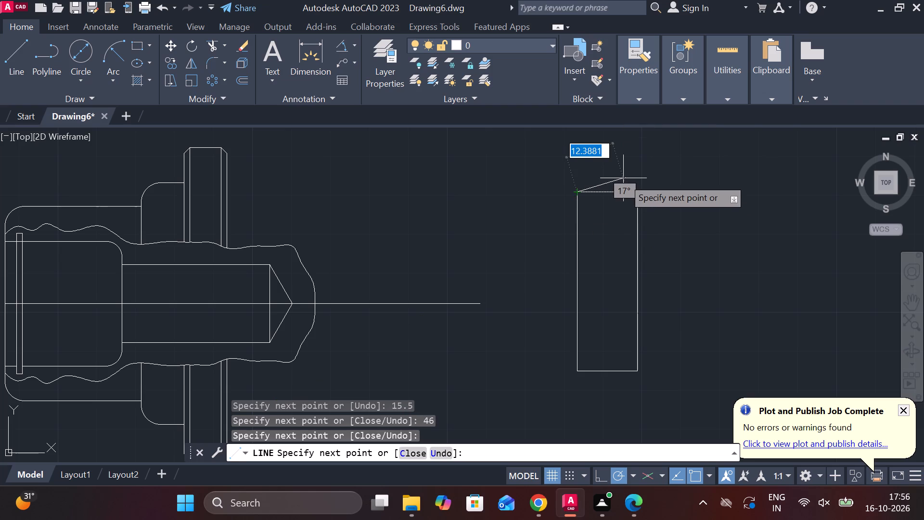
key(Escape)
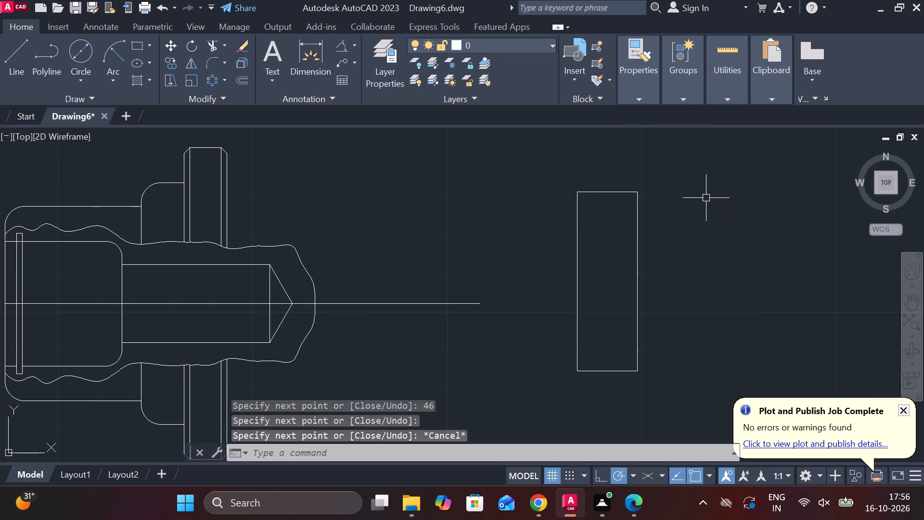
Fillet the rectangle's upper and lower corners on the side away from the component with radius 3.
key(f)
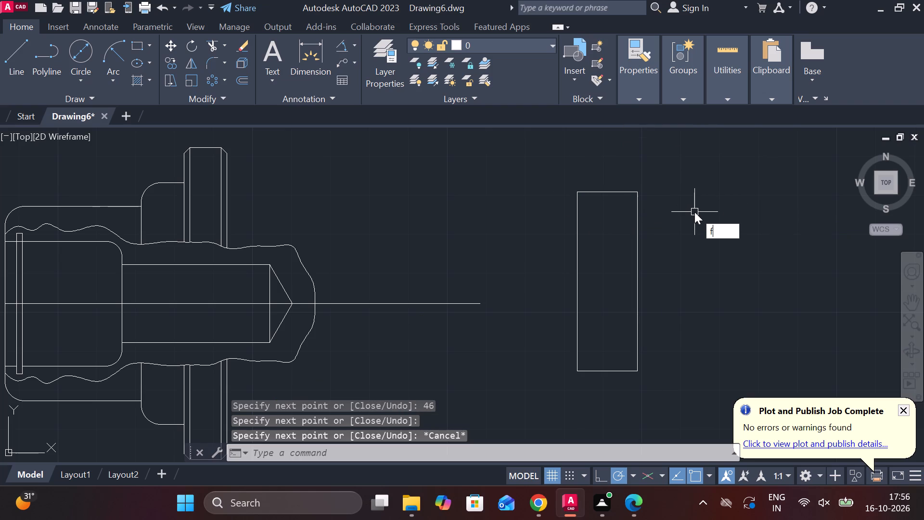
key(space)
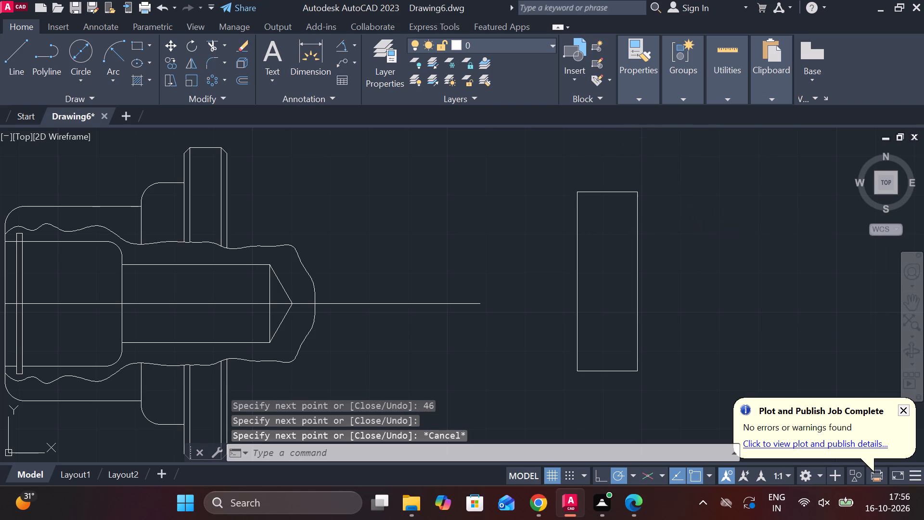
text(r)
key(space)
text(3)
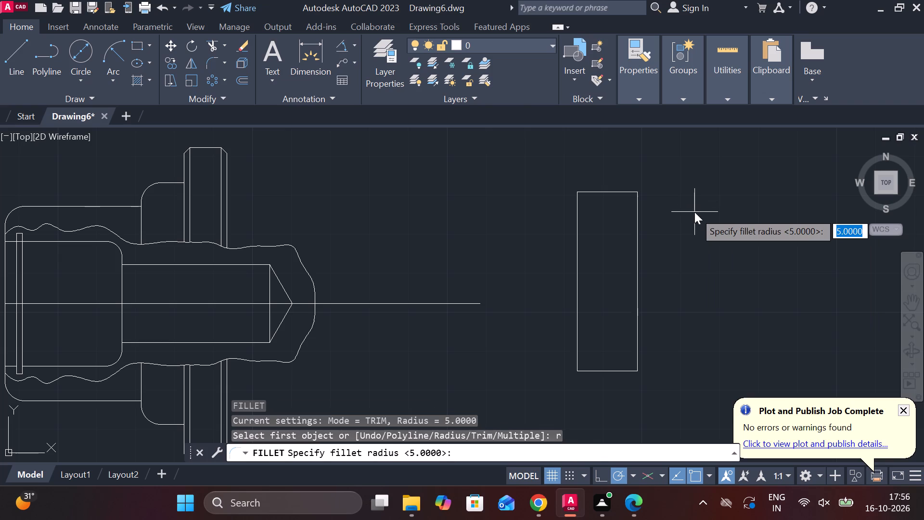
key(space)
click(633, 194)
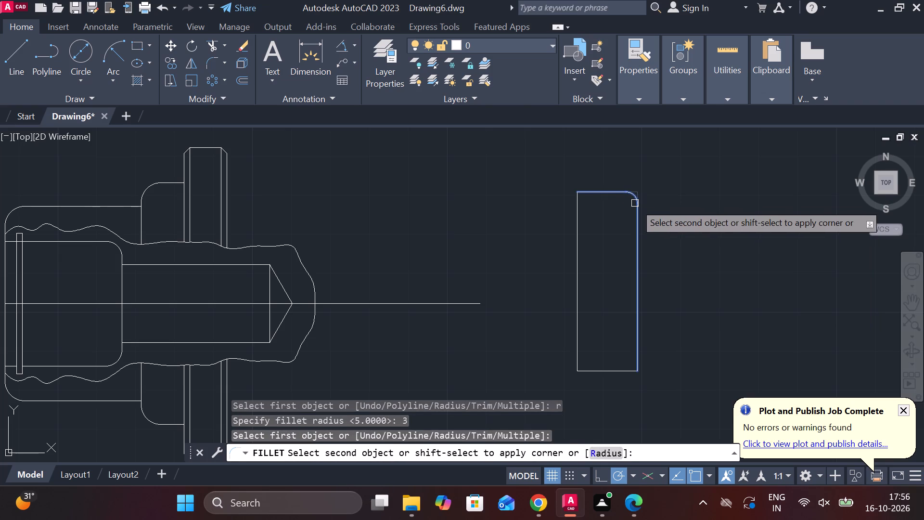
click(635, 203)
key(space)
click(639, 357)
click(629, 369)
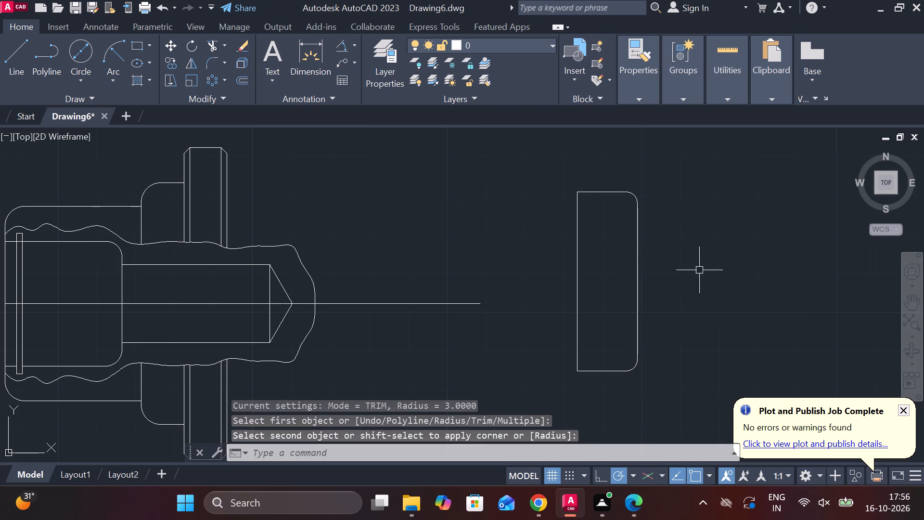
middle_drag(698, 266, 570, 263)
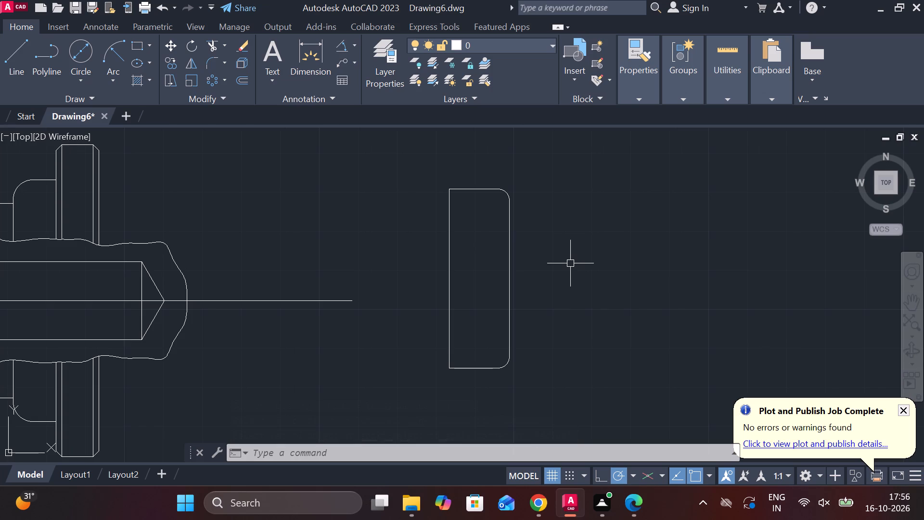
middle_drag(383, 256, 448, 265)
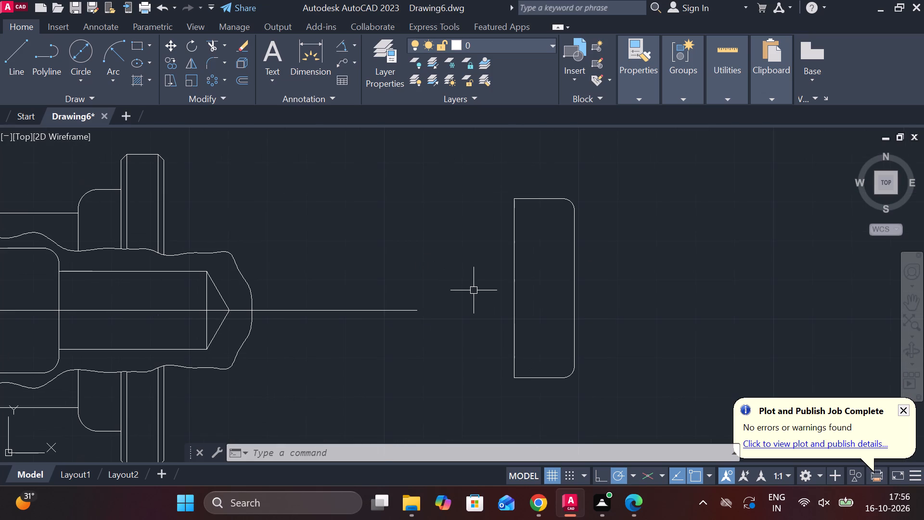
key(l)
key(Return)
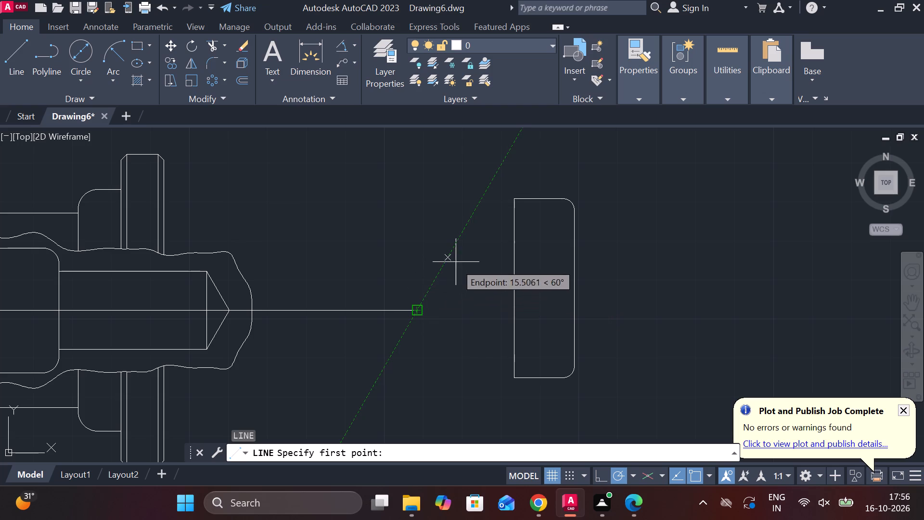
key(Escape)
Move the filleted rectangle by the midpoint of its square-cornered long side onto the free end of the axis line.
click(493, 184)
click(607, 426)
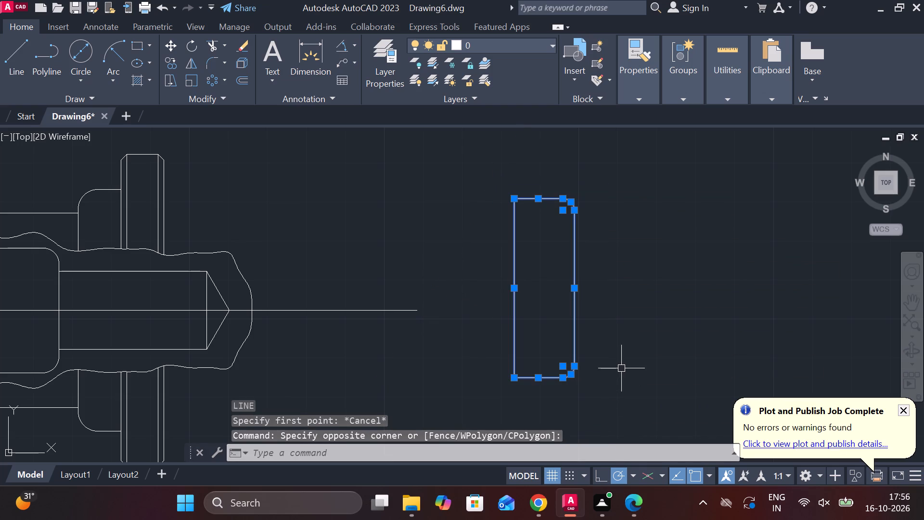
key(m)
key(Return)
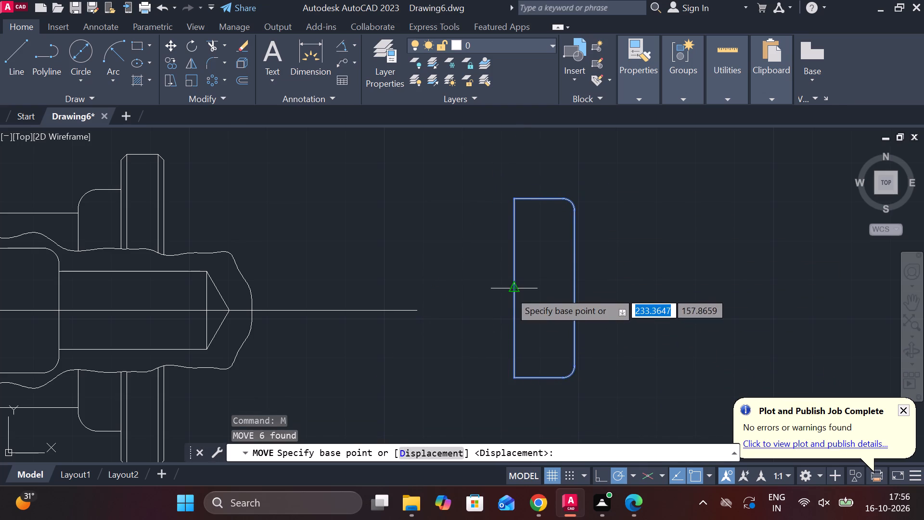
click(510, 291)
click(412, 312)
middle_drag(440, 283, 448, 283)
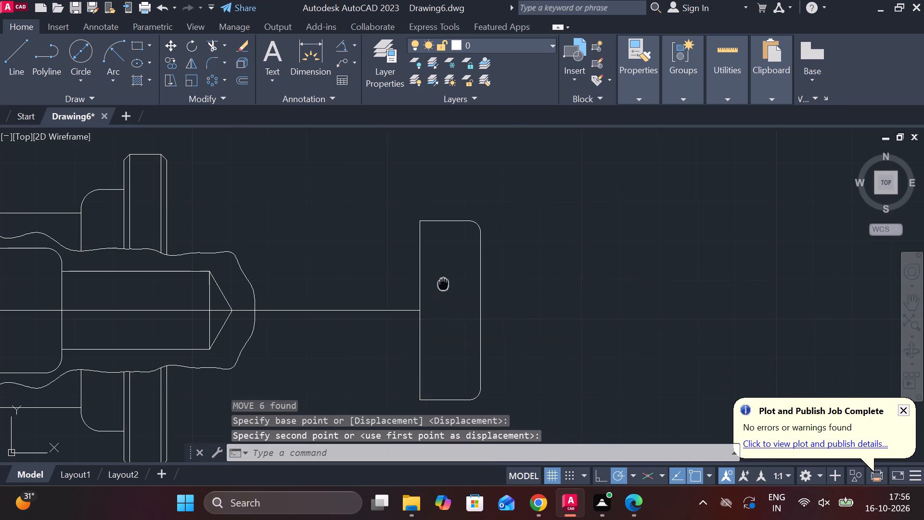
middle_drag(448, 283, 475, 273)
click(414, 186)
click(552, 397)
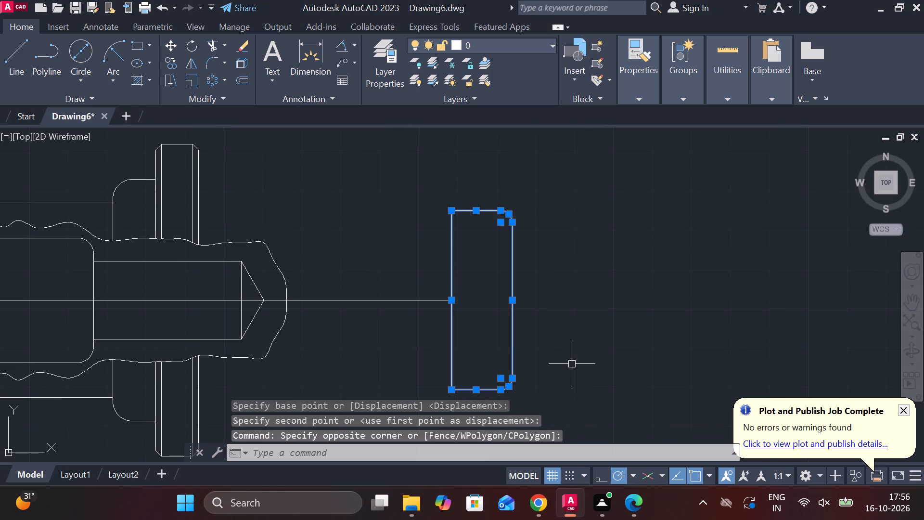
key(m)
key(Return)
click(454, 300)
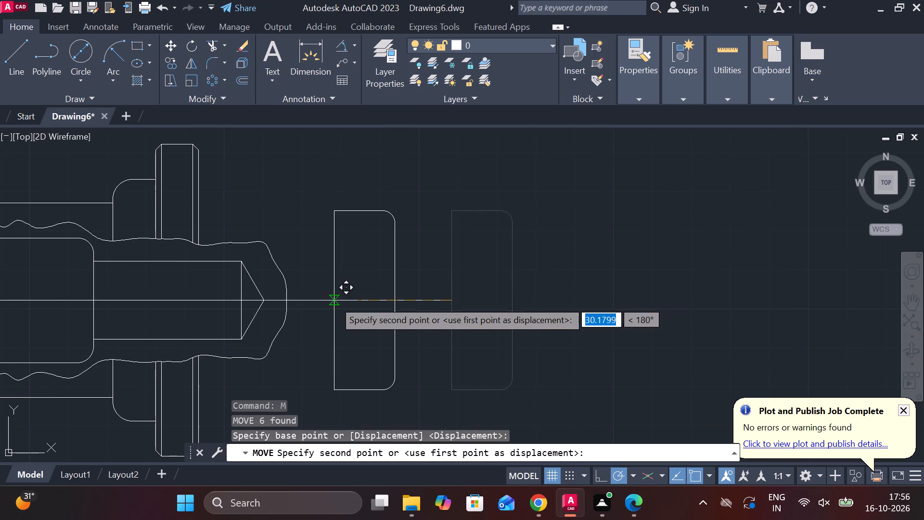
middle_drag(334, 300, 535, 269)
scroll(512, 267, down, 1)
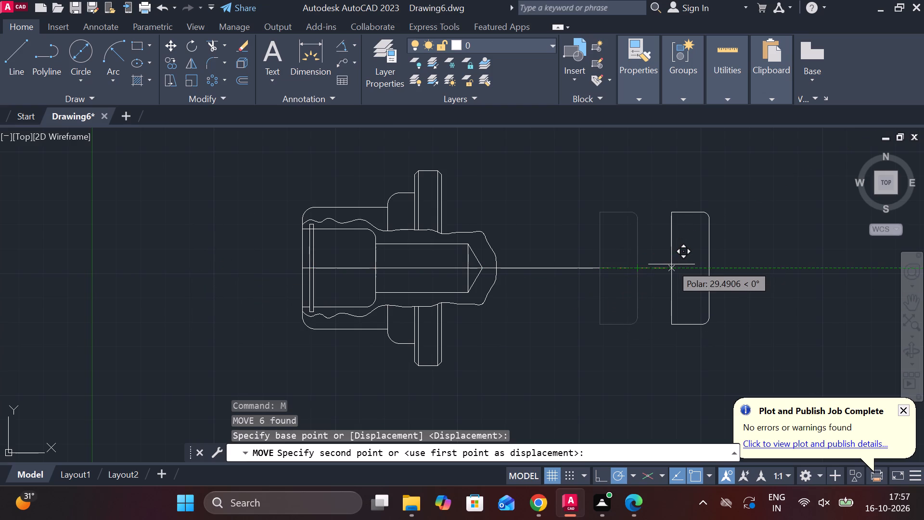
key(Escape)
Draw a line 37 units long from the midpoint of the rectangle's square-cornered side along the axis towards the component.
scroll(618, 274, up, 1)
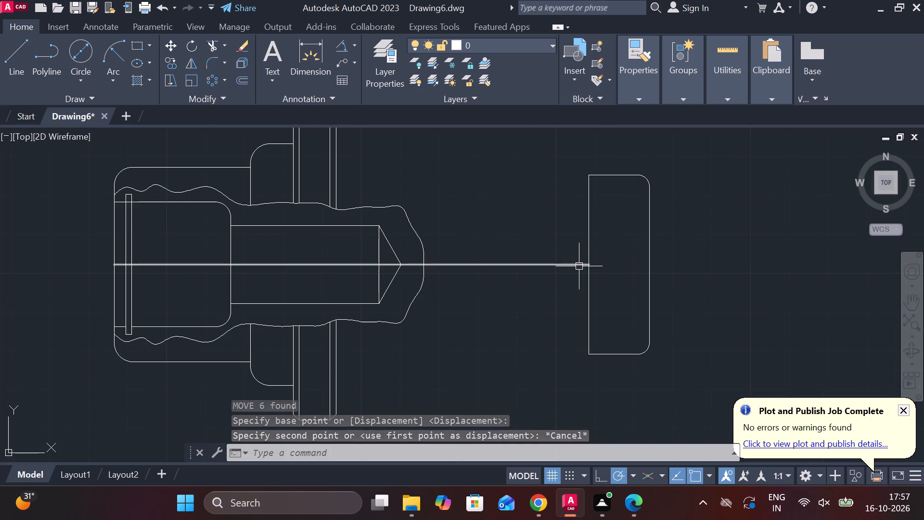
key(l)
key(Return)
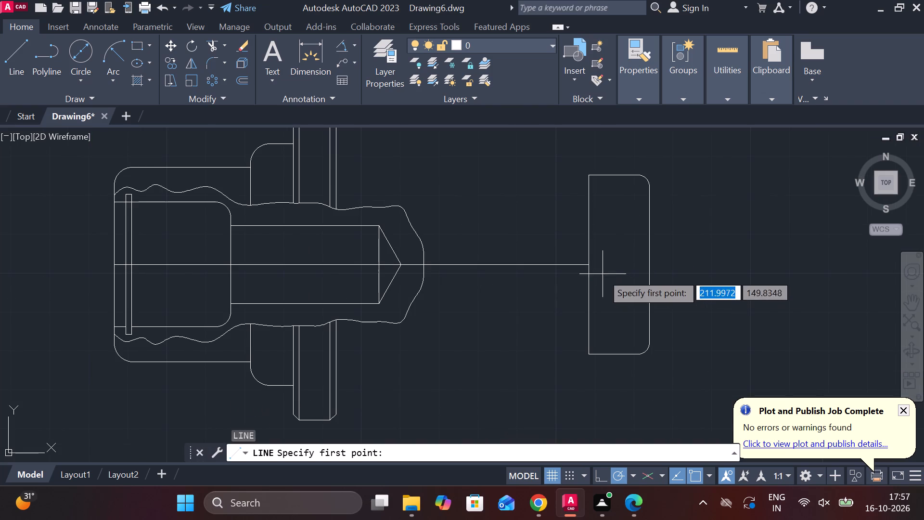
click(591, 269)
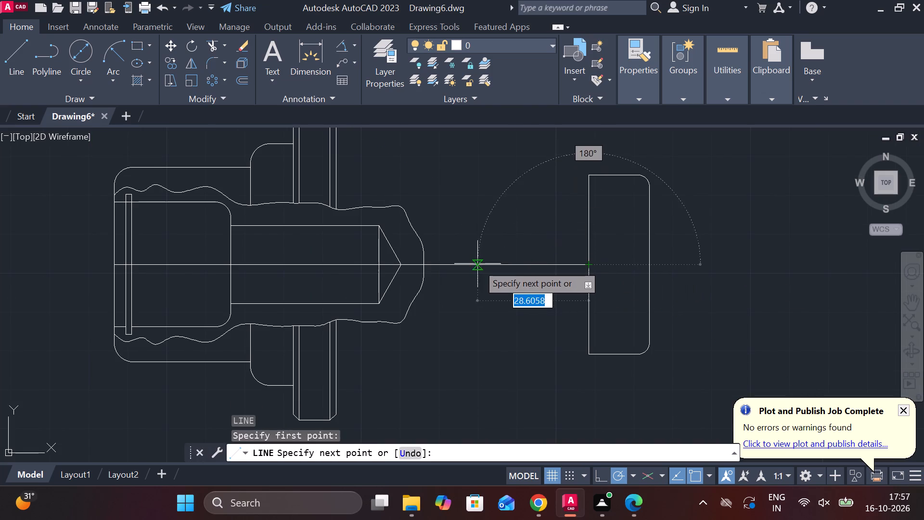
scroll(461, 263, down, 1)
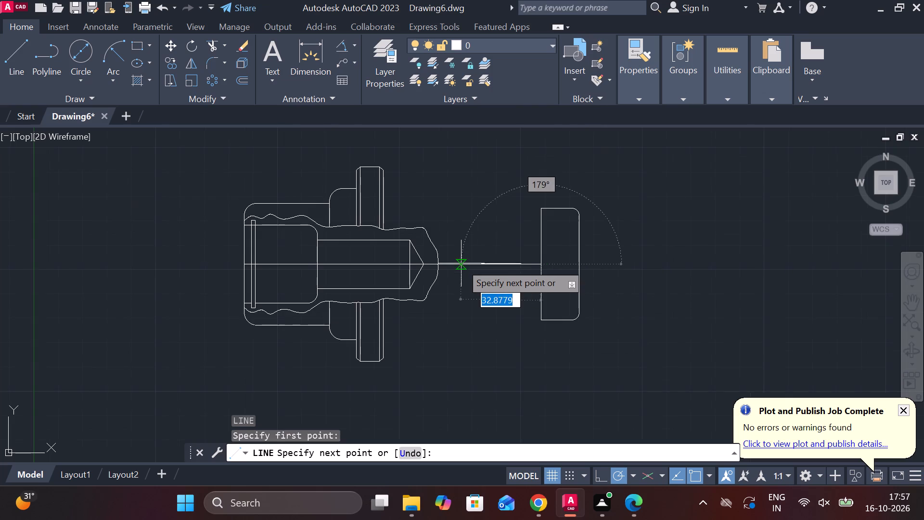
middle_drag(461, 263, 488, 276)
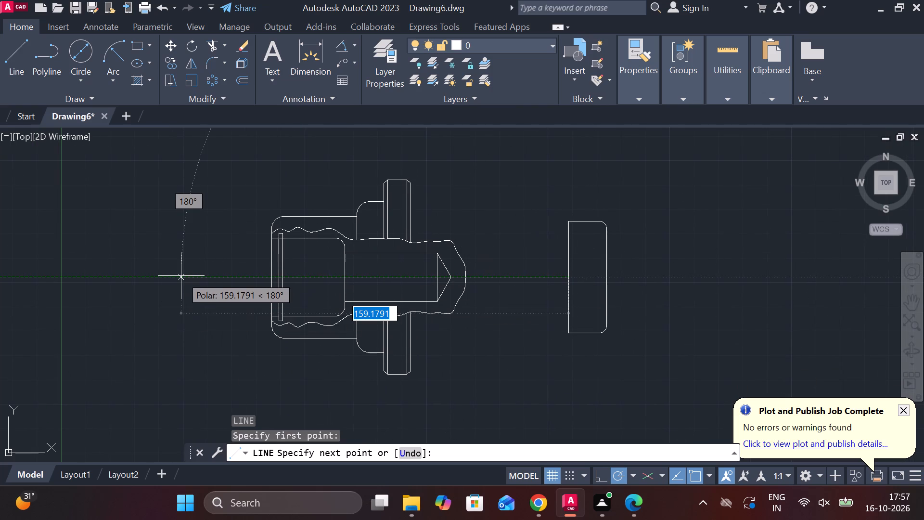
text(37)
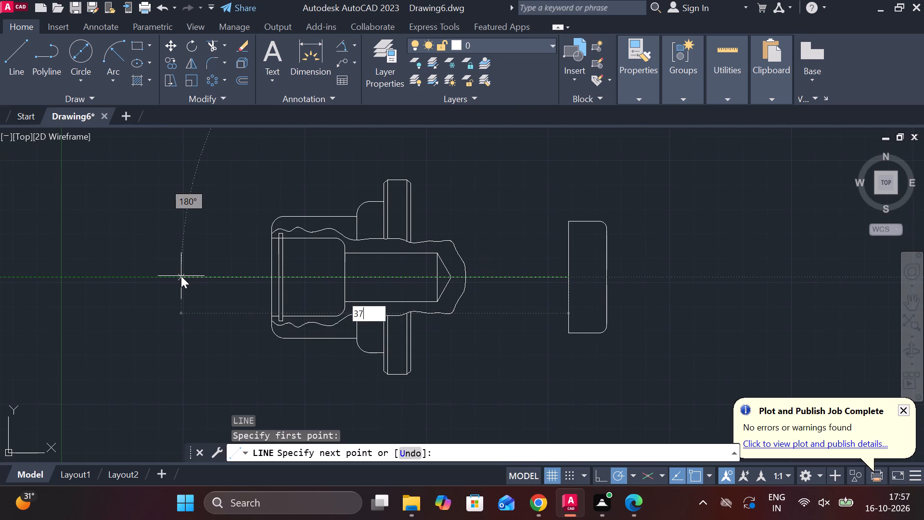
key(Return)
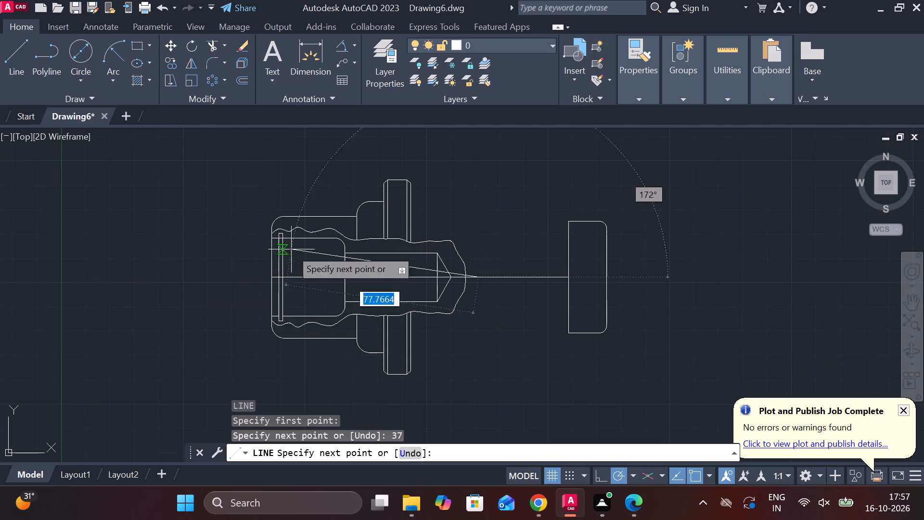
middle_click(475, 214)
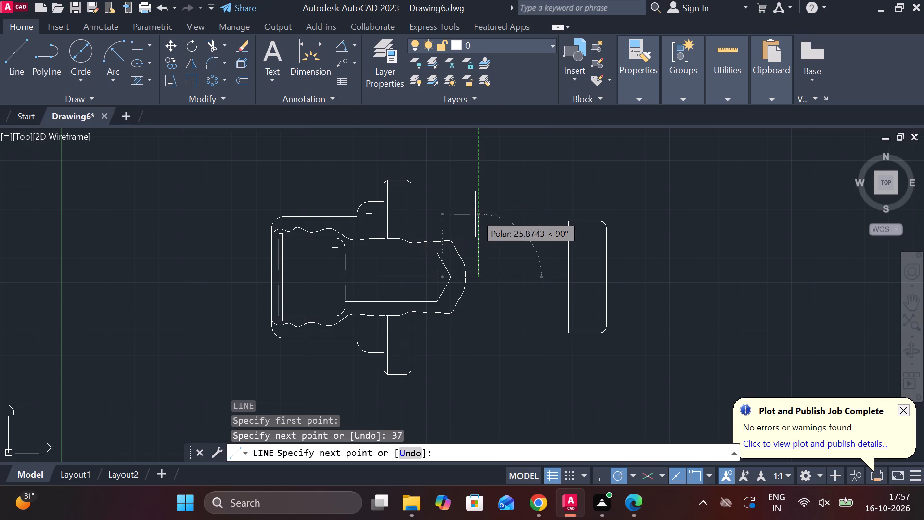
key(Escape)
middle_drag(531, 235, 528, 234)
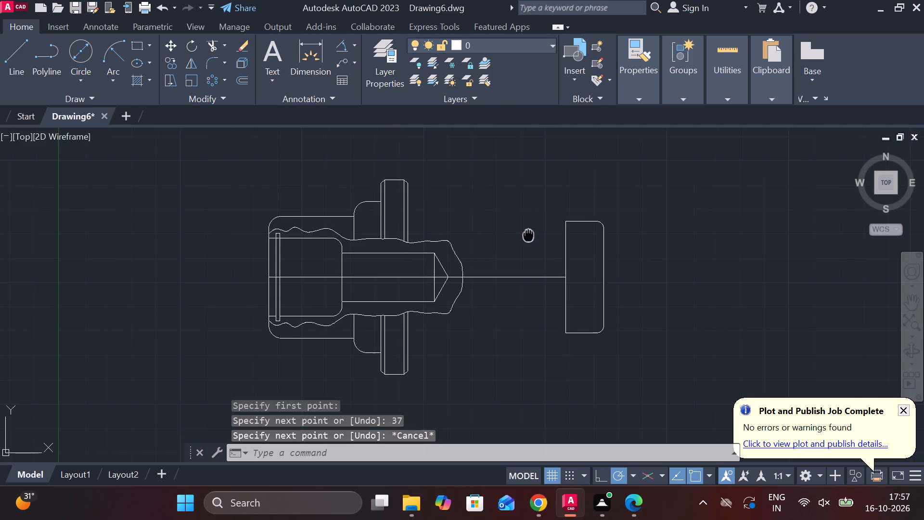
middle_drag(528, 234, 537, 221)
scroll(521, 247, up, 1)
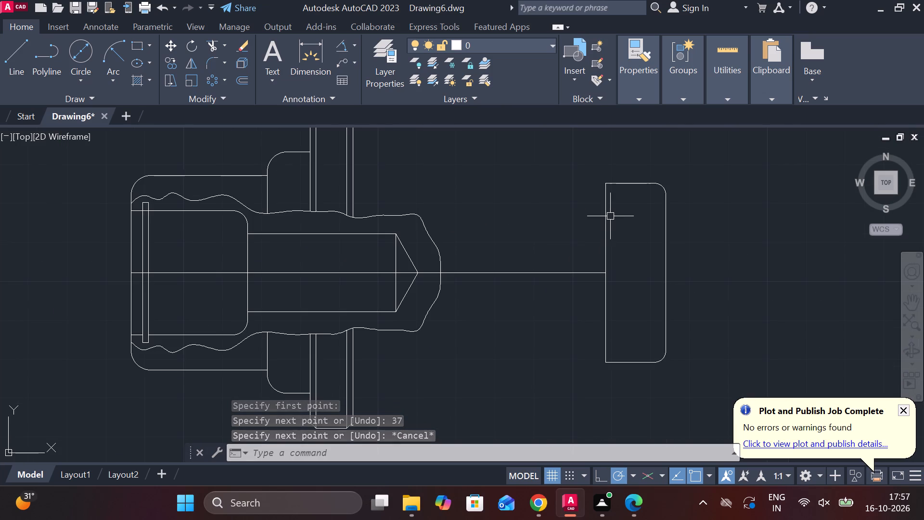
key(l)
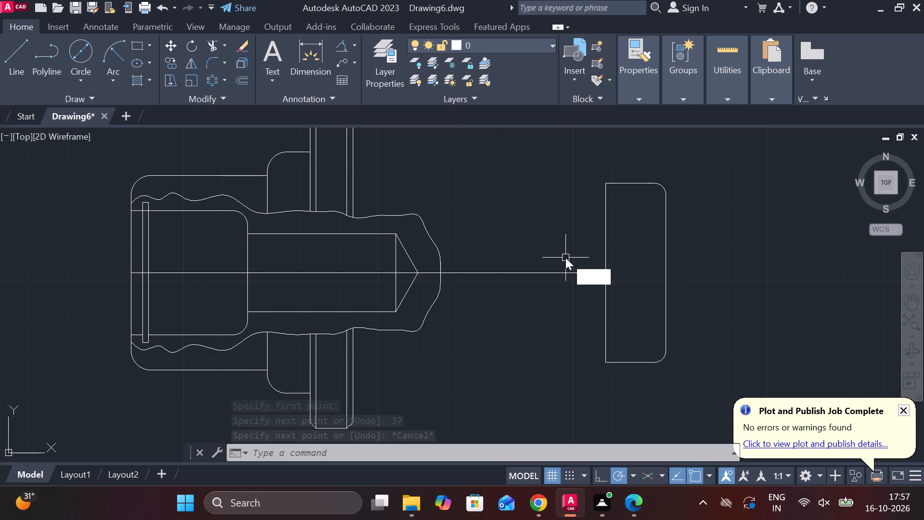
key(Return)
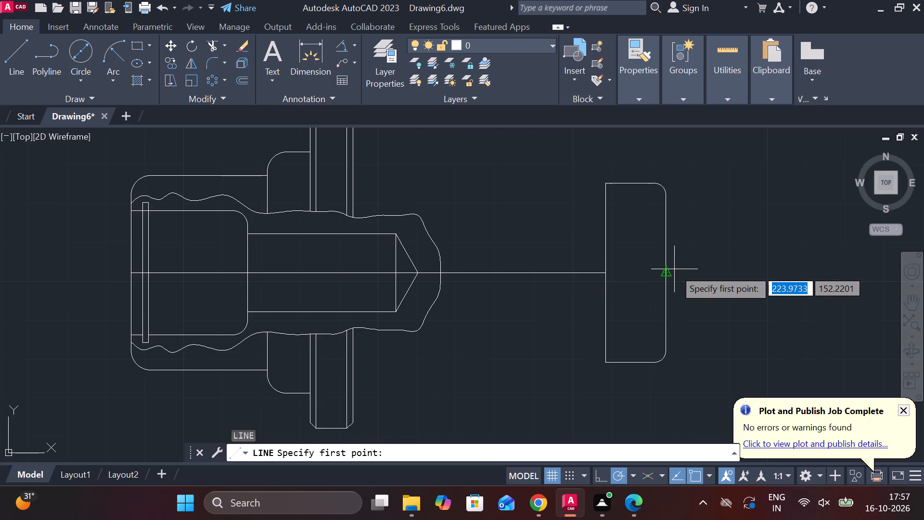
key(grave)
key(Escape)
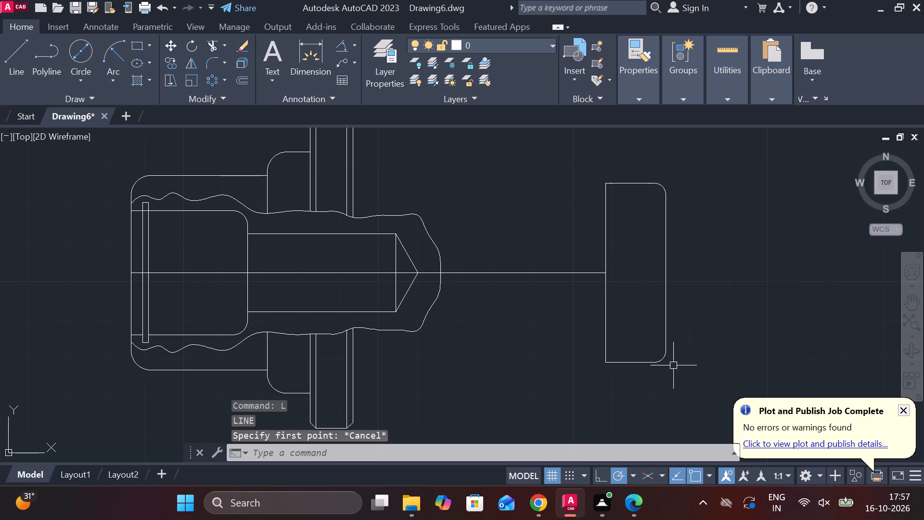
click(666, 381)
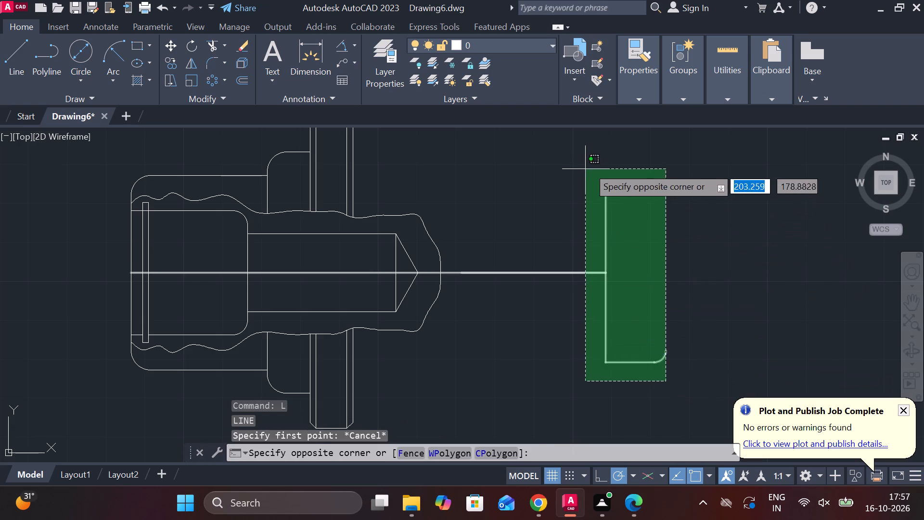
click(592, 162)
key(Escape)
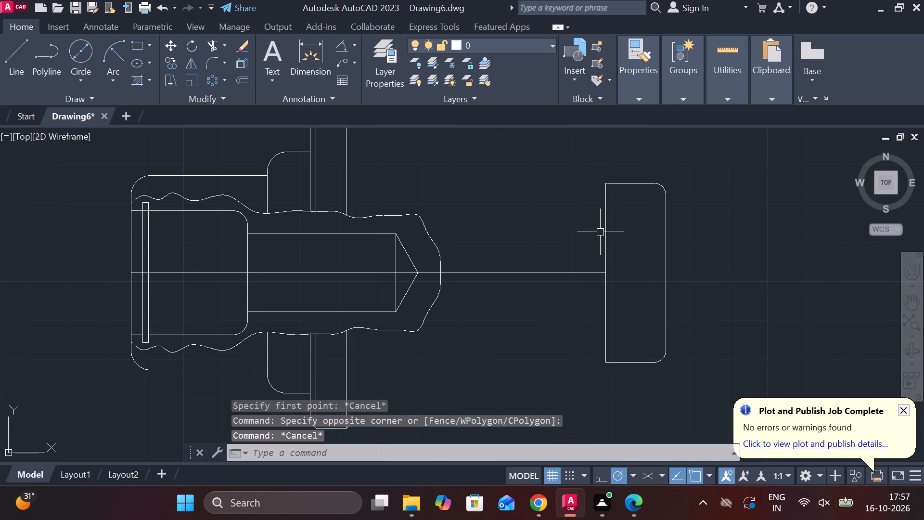
Join the six lines and arcs of the filleted end block's outline into one polyline.
click(605, 227)
click(640, 183)
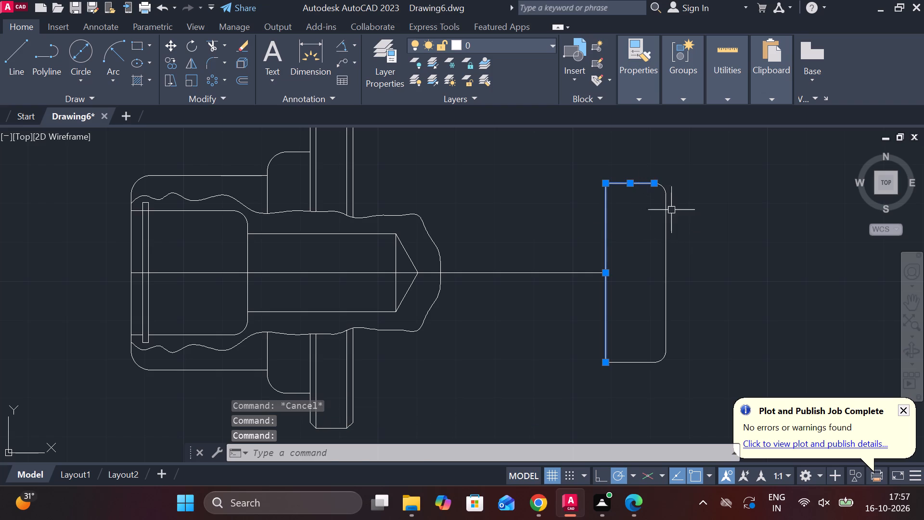
click(670, 183)
click(647, 204)
click(653, 360)
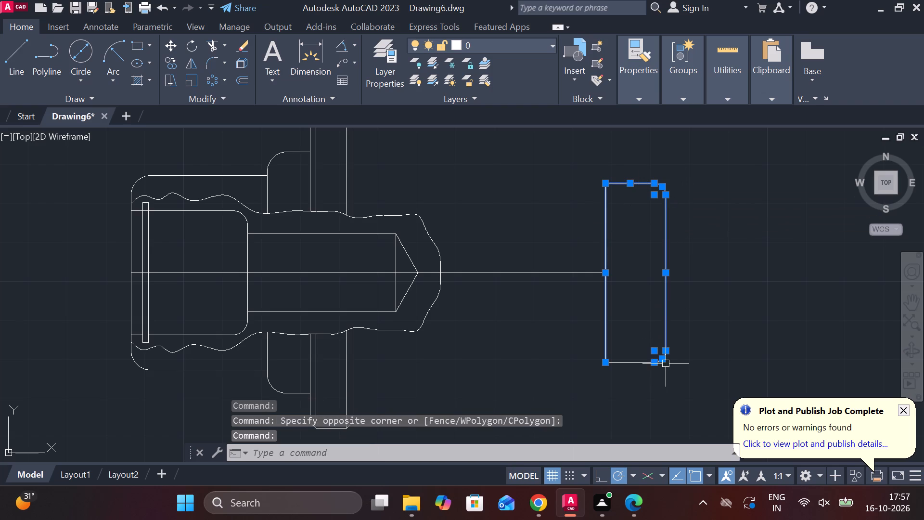
click(638, 364)
key(j)
key(Return)
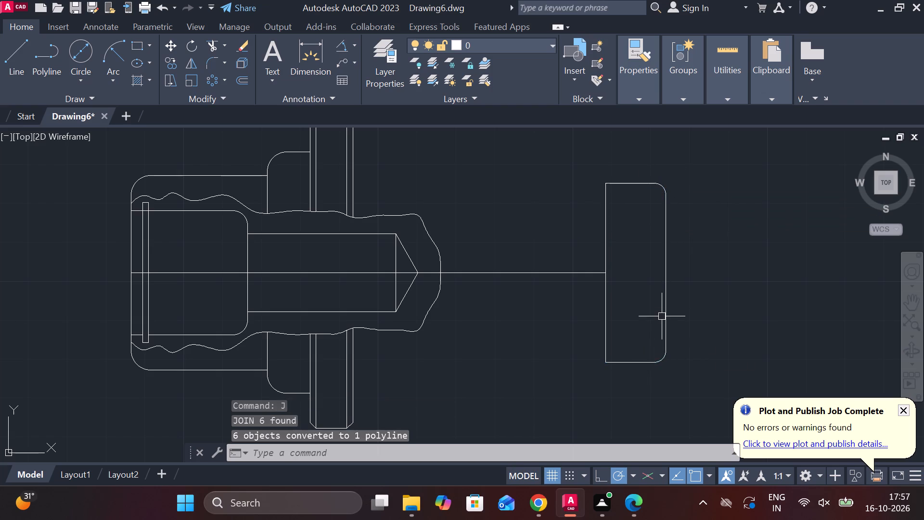
Move the end block by the midpoint of its rounded-corner side onto the free end of the axis line.
click(664, 307)
key(m)
key(Return)
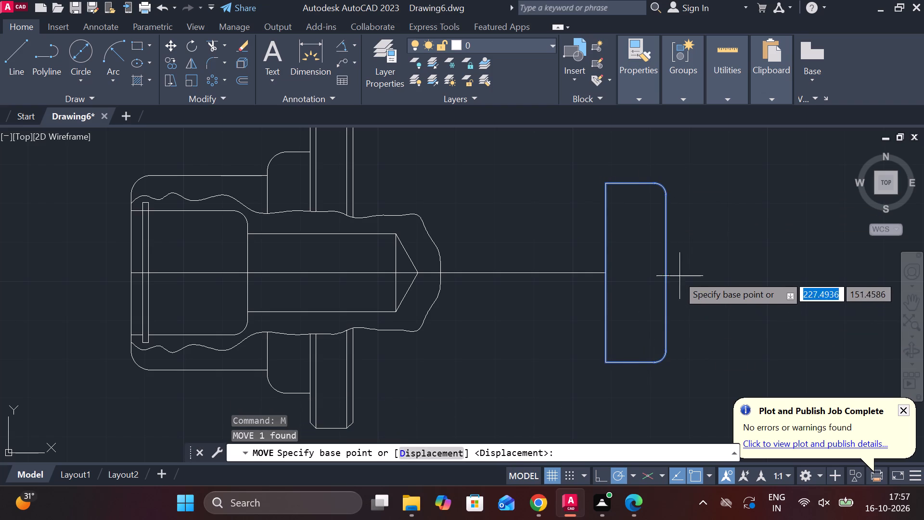
click(668, 273)
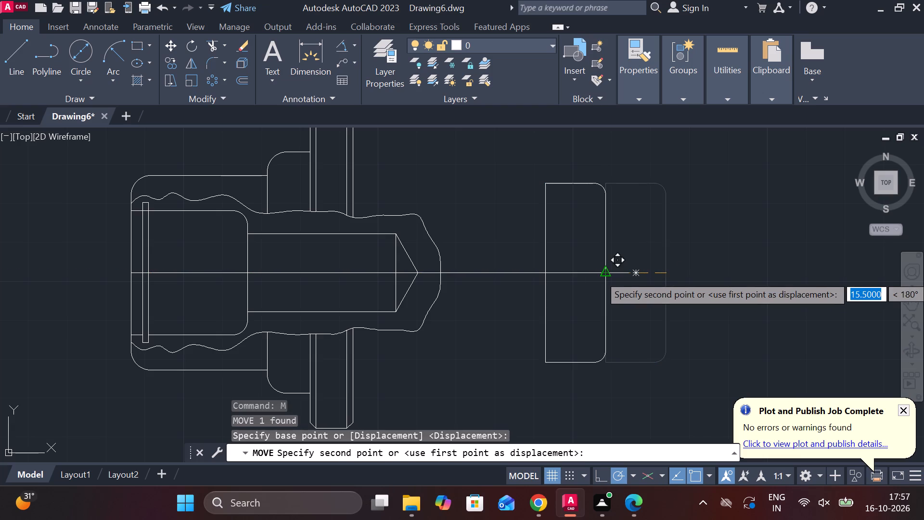
click(602, 275)
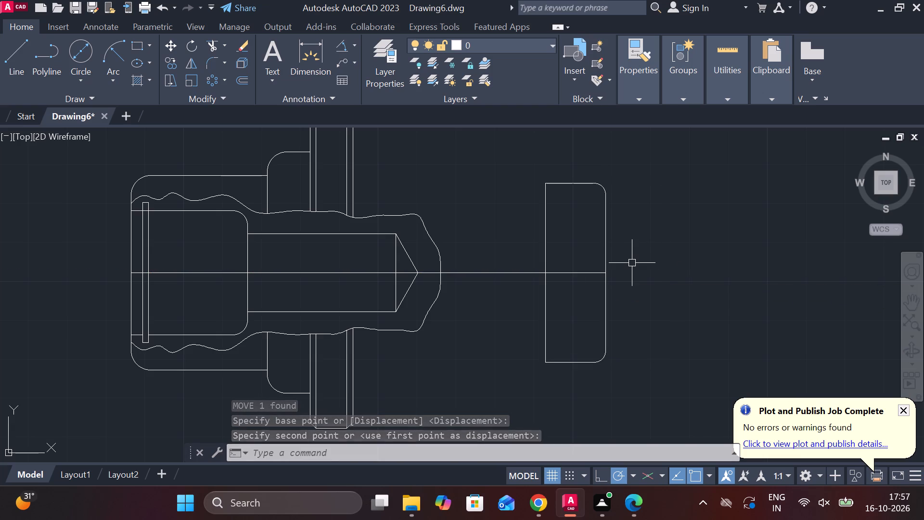
Move the end block 37 units along the axis towards the component.
click(609, 247)
key(m)
key(Return)
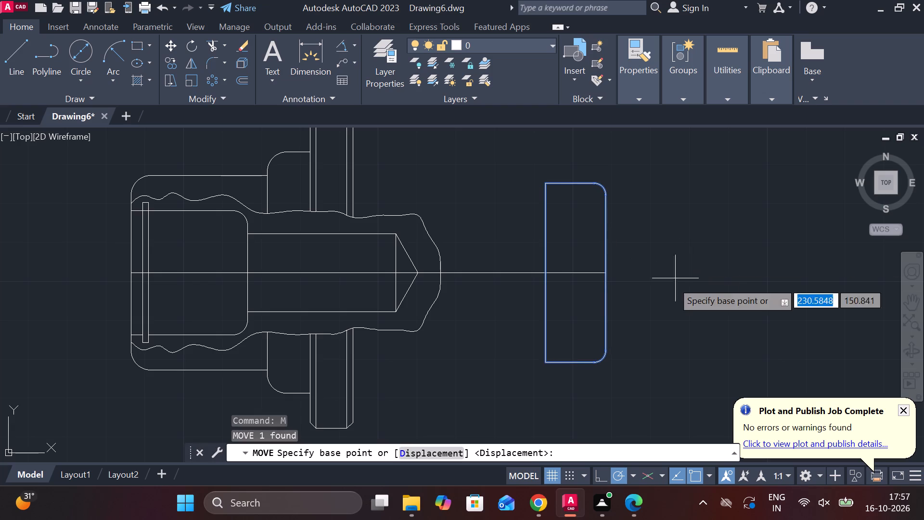
click(604, 278)
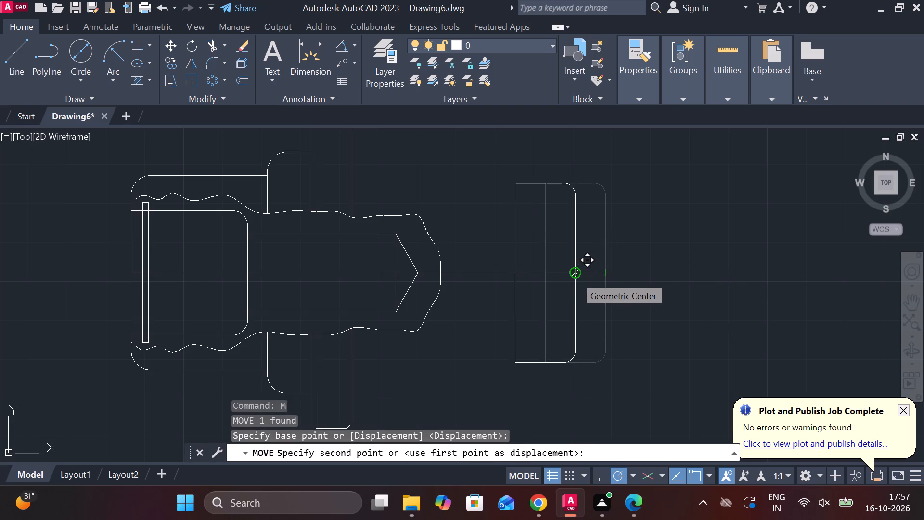
text(37)
key(Return)
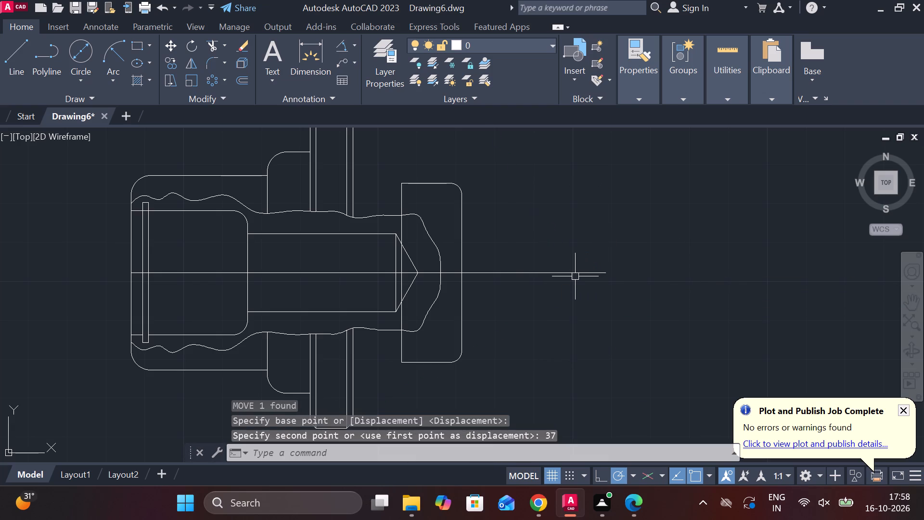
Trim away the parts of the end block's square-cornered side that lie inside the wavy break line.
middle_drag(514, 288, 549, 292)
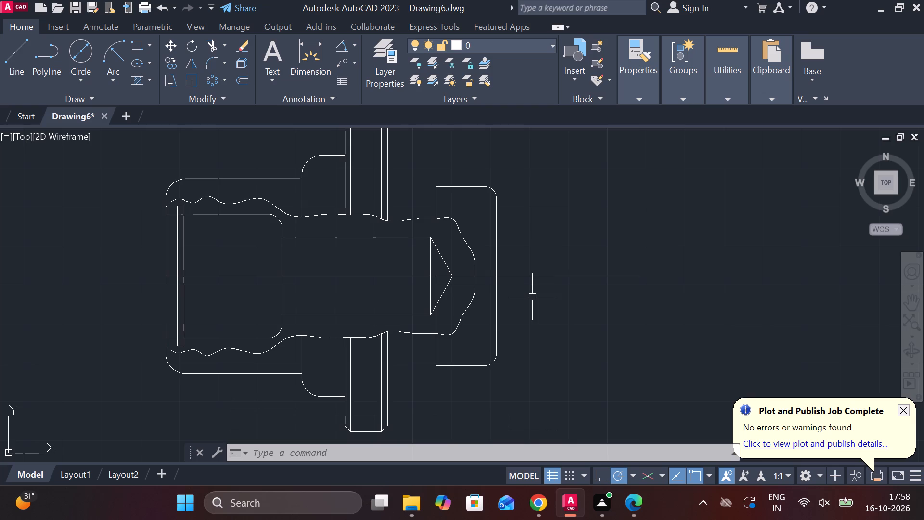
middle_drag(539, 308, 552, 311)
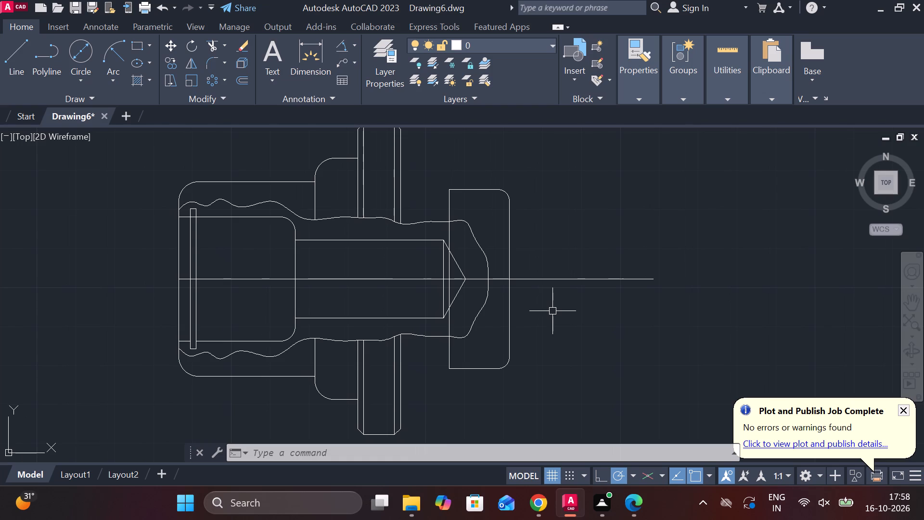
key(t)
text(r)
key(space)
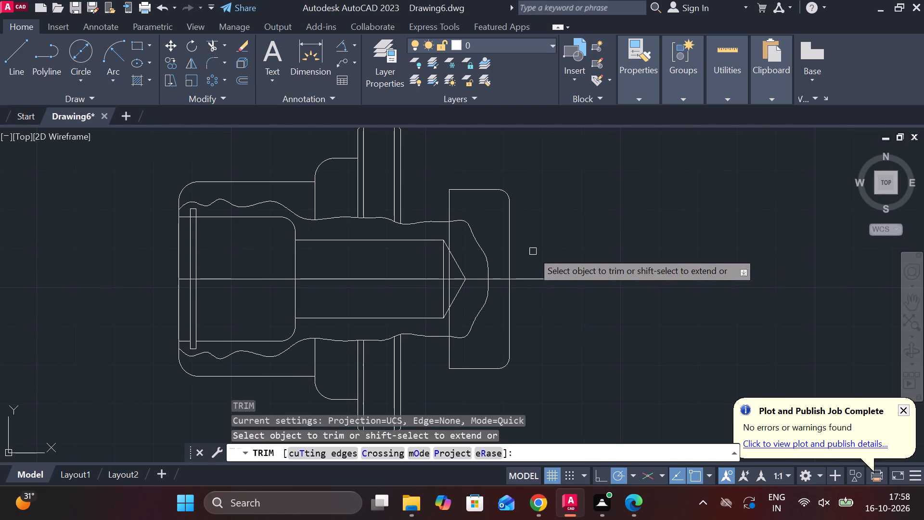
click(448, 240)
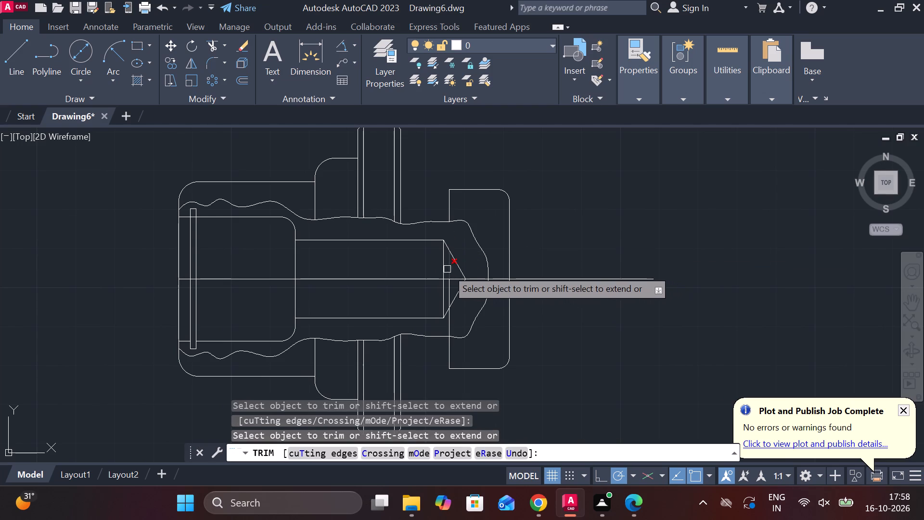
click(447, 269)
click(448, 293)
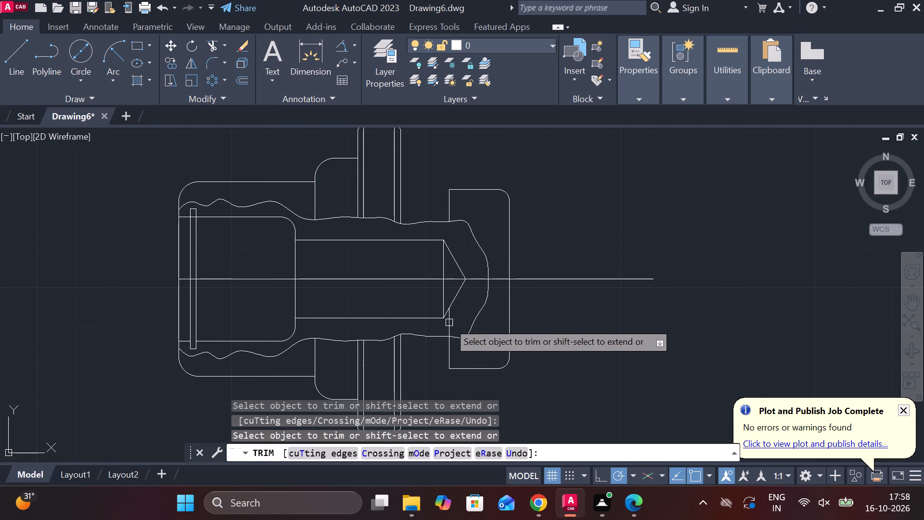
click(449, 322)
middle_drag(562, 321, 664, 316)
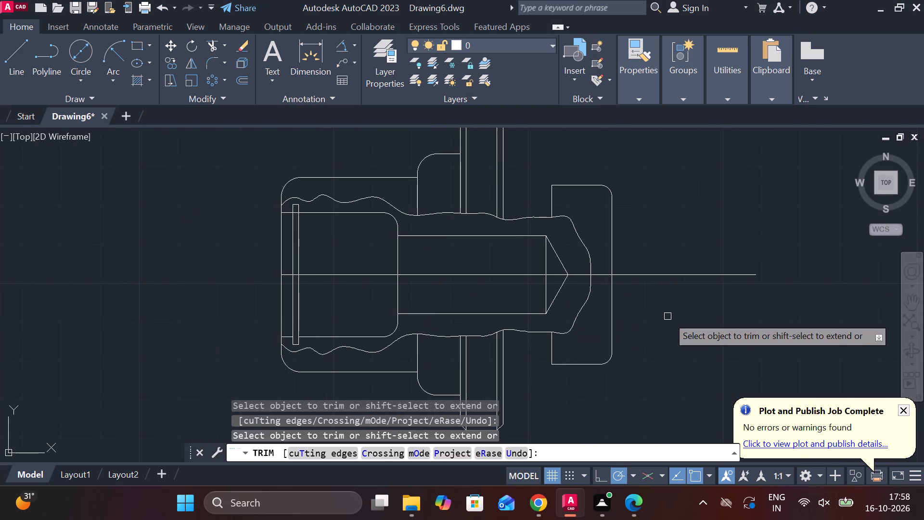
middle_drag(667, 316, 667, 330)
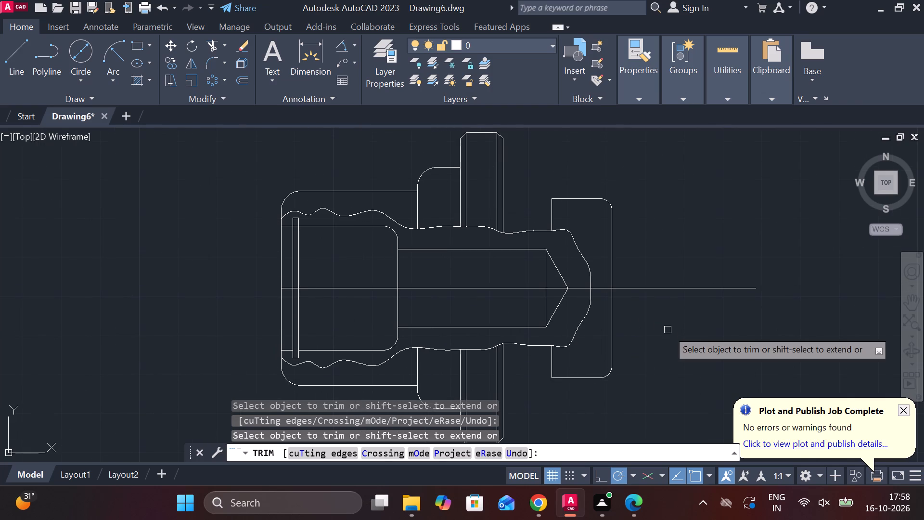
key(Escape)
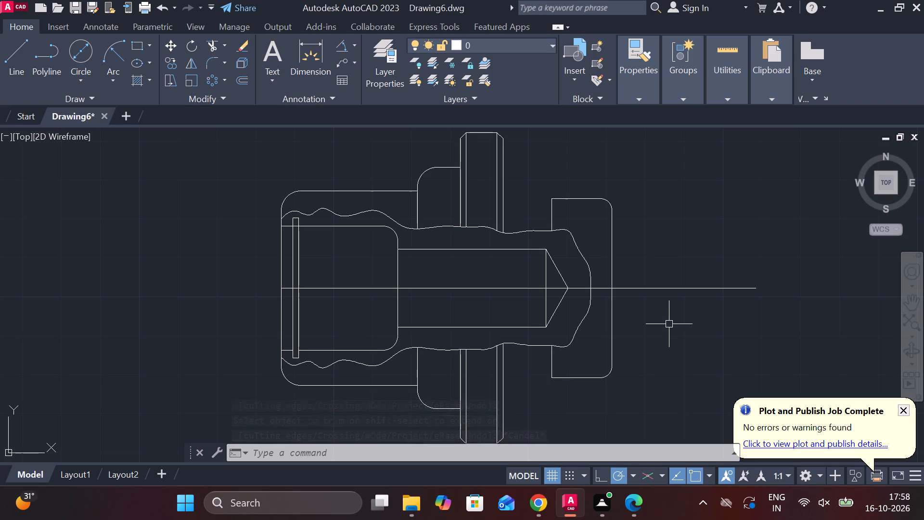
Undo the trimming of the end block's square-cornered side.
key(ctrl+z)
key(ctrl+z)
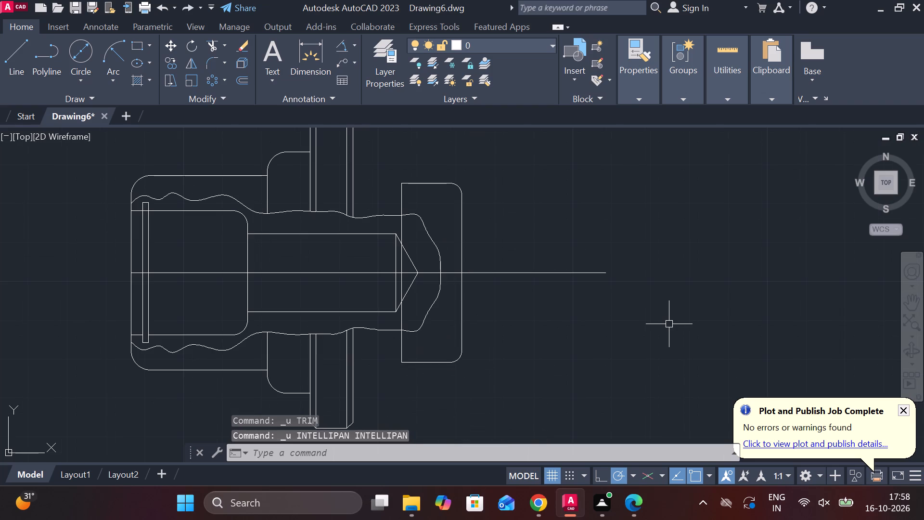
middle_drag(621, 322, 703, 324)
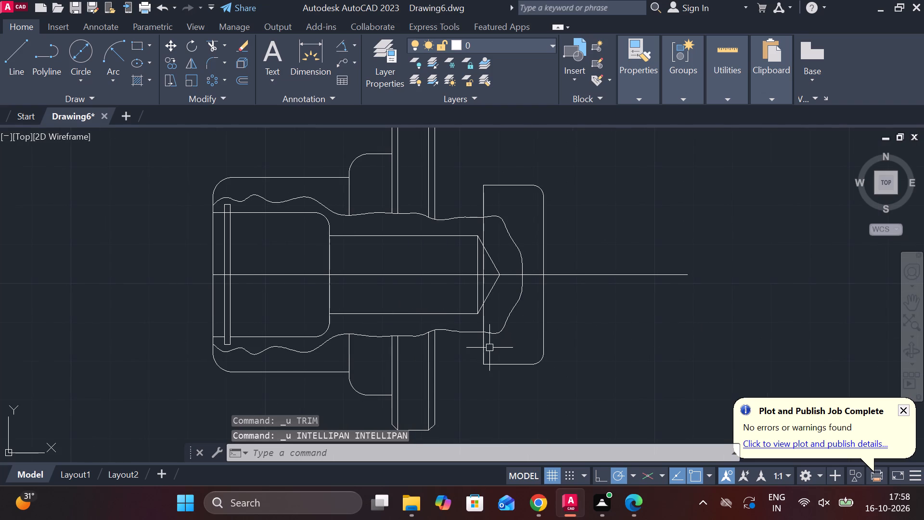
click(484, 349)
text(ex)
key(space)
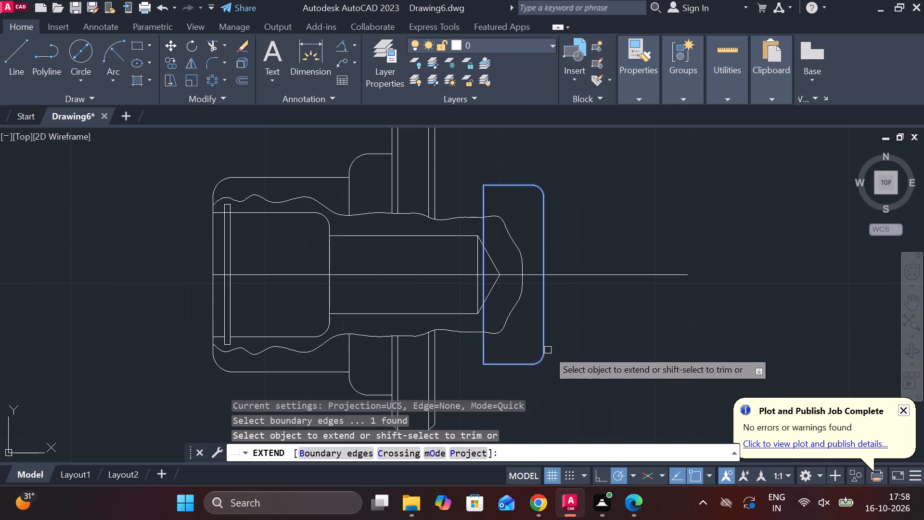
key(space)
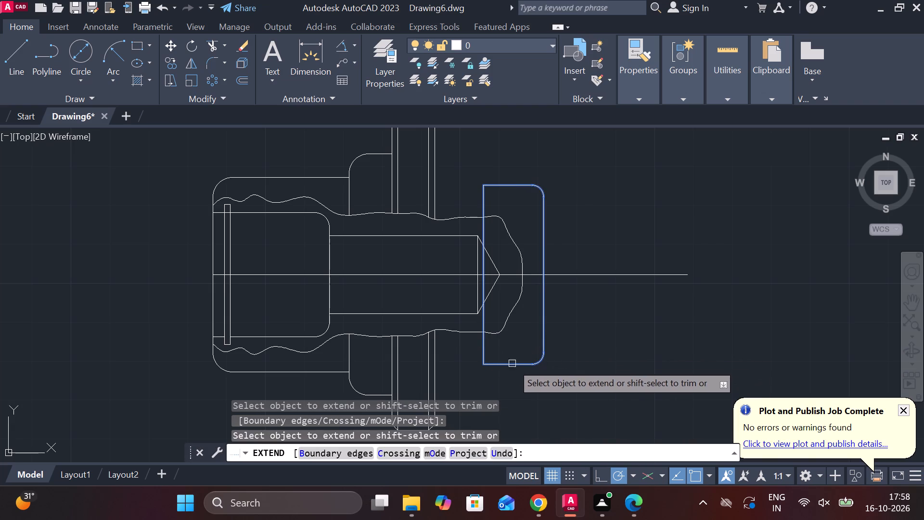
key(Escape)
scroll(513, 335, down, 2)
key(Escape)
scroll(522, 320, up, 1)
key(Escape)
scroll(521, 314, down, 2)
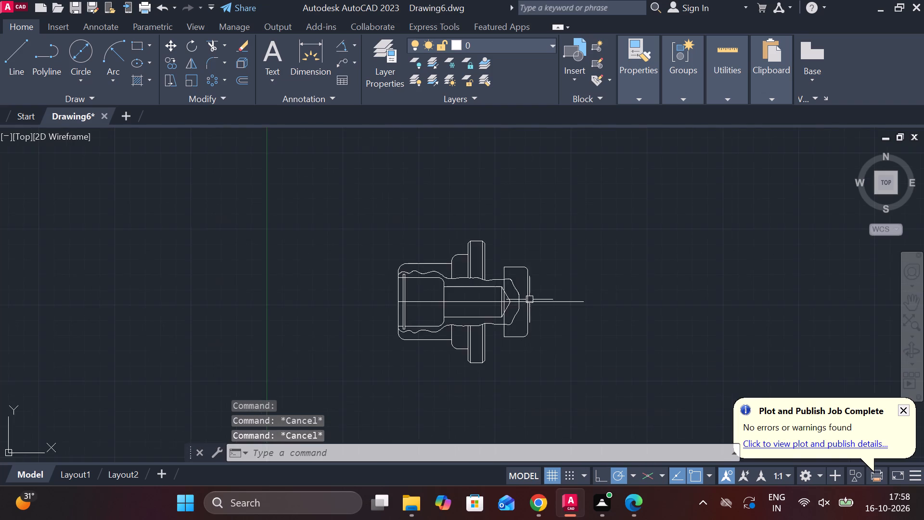
Explode the end block's polyline outline into separate segments.
scroll(525, 296, up, 2)
click(473, 388)
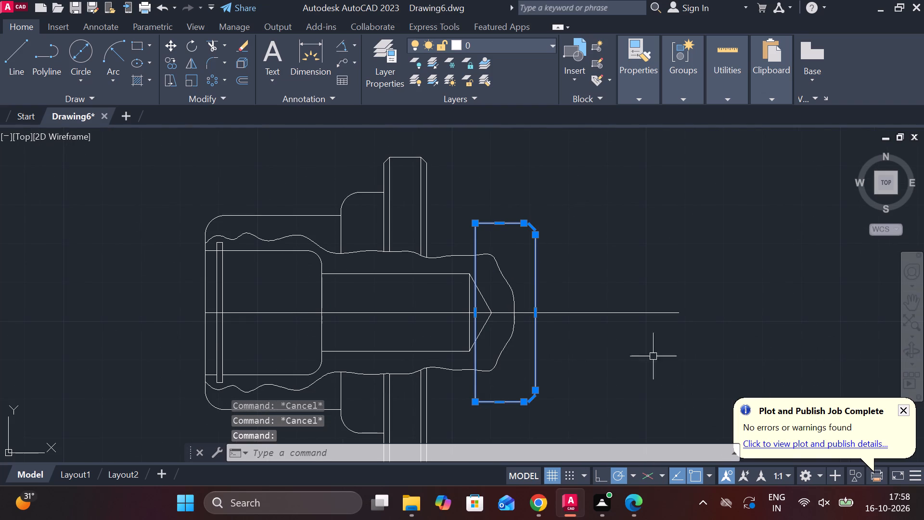
text(ex)
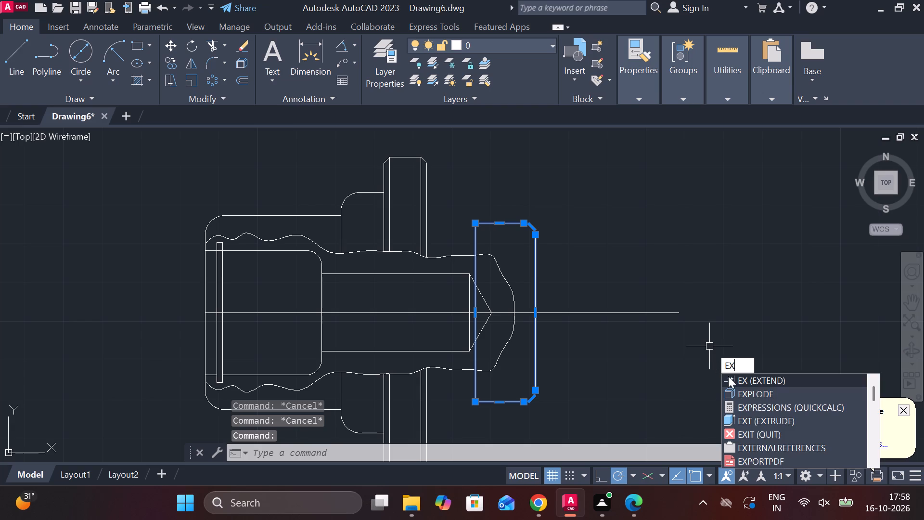
click(742, 389)
key(Escape)
Move the end block's square-cornered long side 5.5 units along the axis towards the block's rounded-corner side.
middle_drag(513, 392, 557, 394)
click(520, 388)
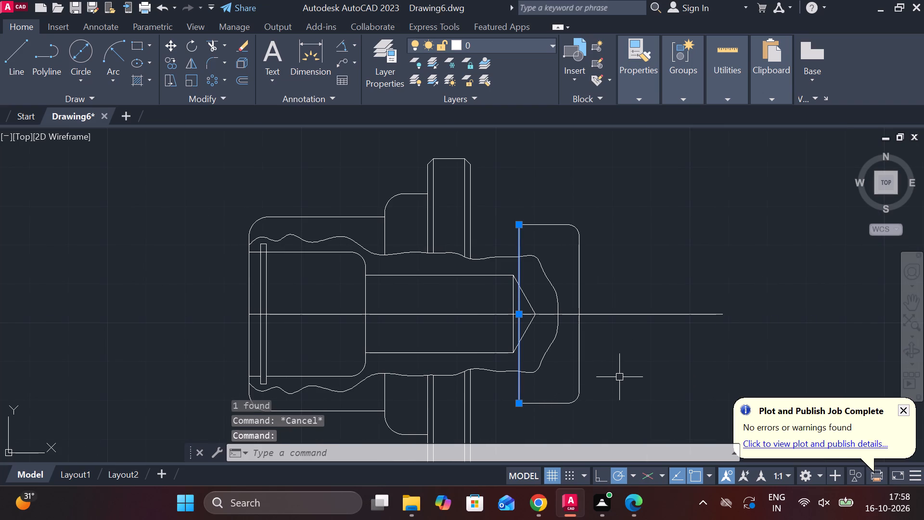
key(m)
key(Return)
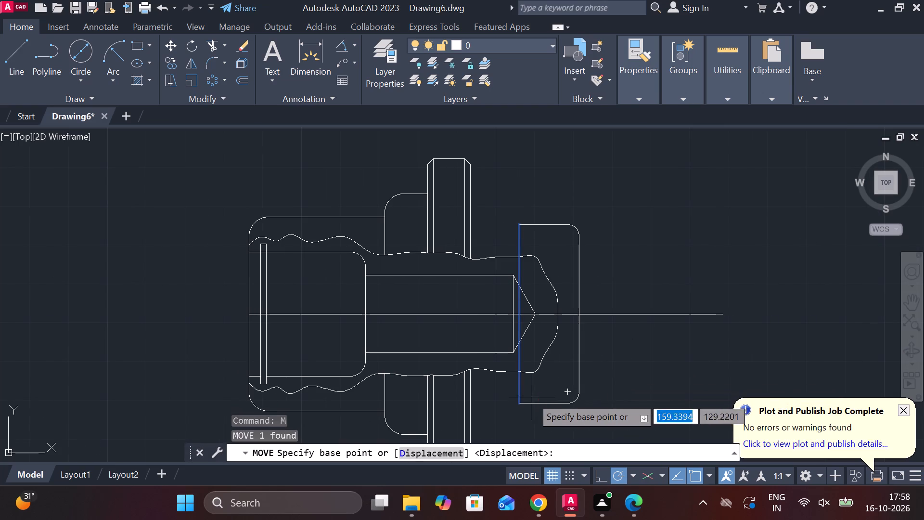
click(521, 400)
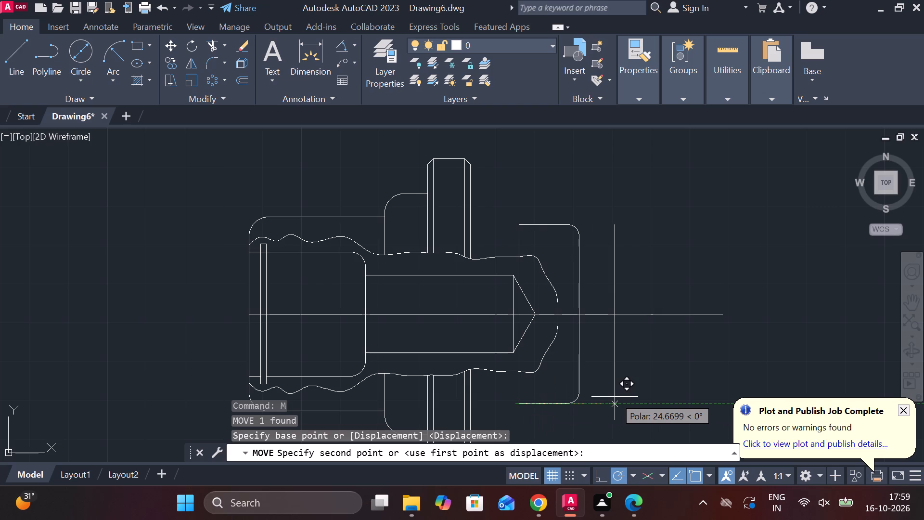
text(5.5)
key(Return)
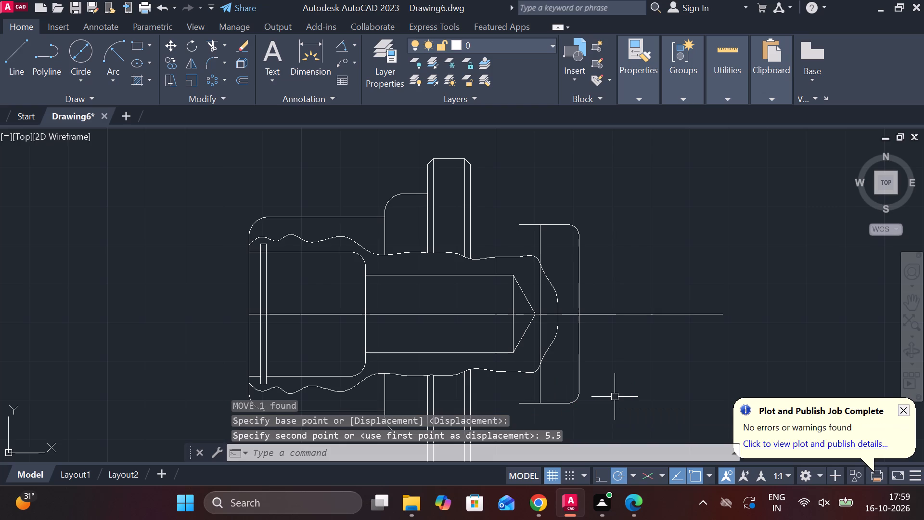
Trim the end block's short edges overhanging its moved square-cornered side and the parts of that side inside the wavy break line.
key(Escape)
text(tr)
key(space)
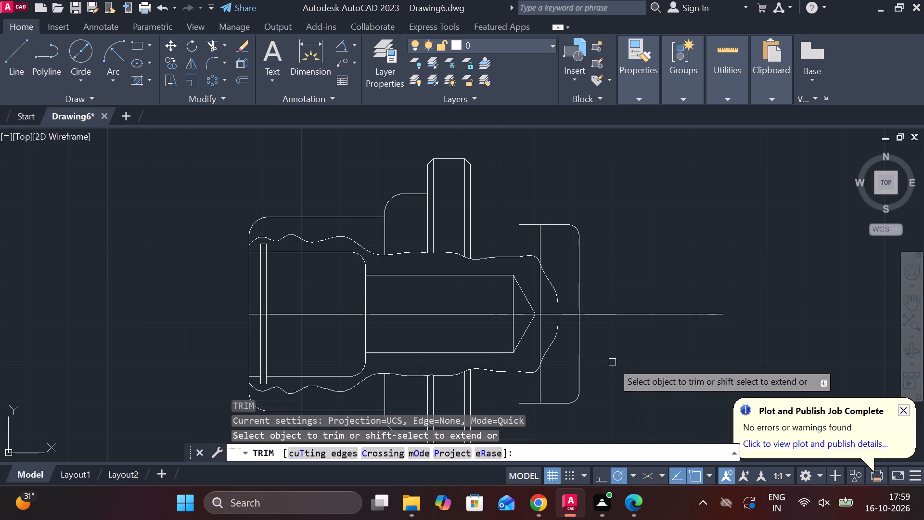
click(532, 403)
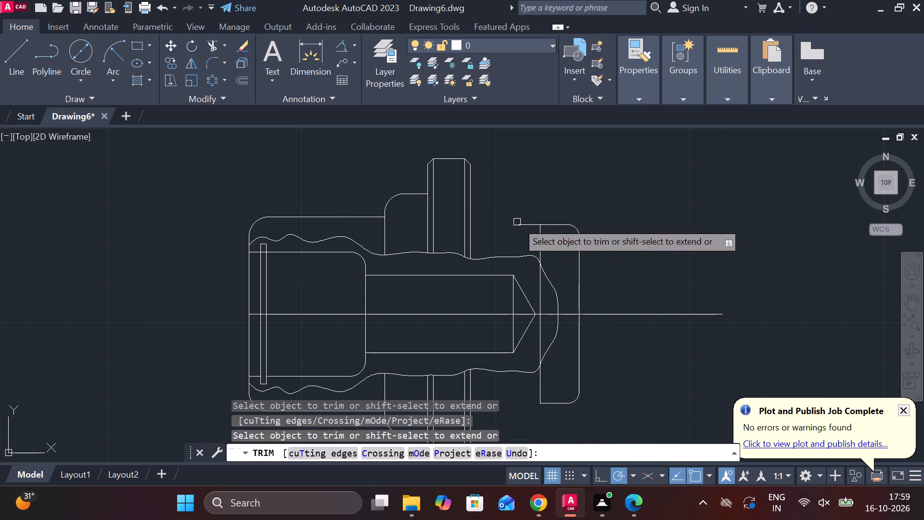
click(523, 224)
middle_drag(599, 214, 593, 205)
click(535, 277)
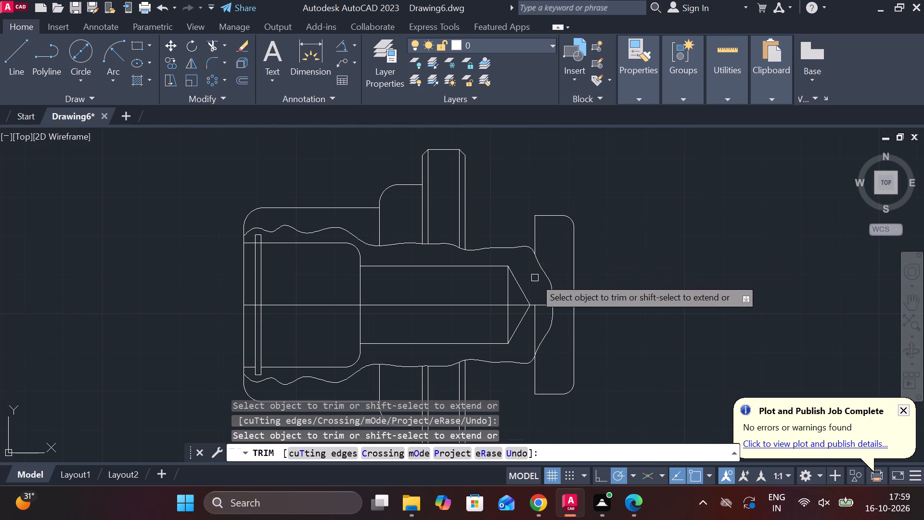
click(534, 321)
middle_click(616, 257)
key(Escape)
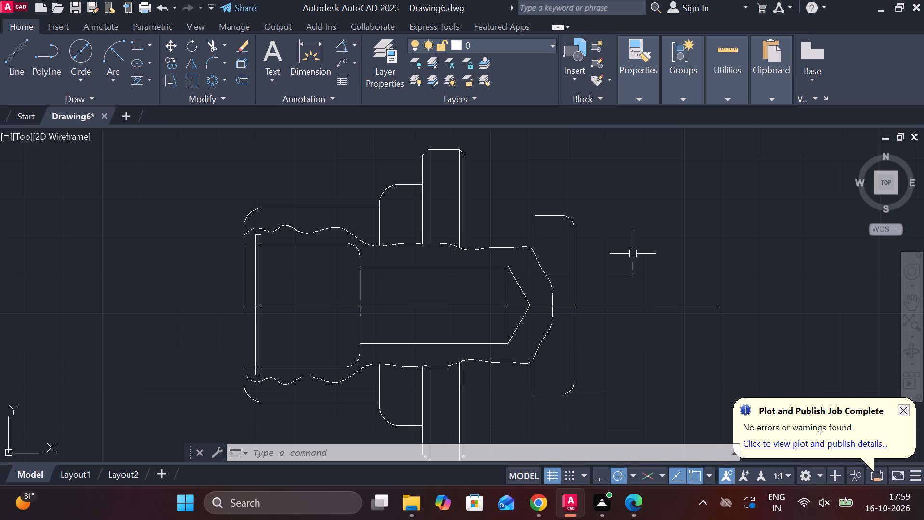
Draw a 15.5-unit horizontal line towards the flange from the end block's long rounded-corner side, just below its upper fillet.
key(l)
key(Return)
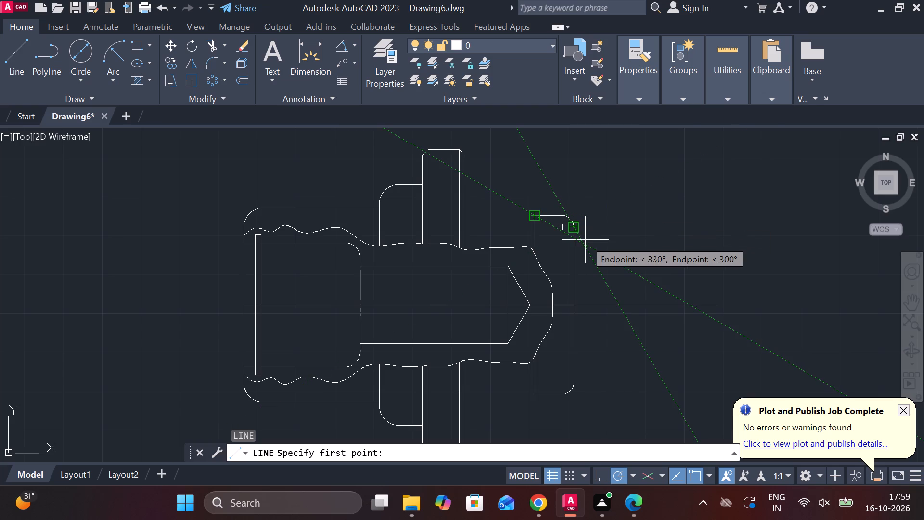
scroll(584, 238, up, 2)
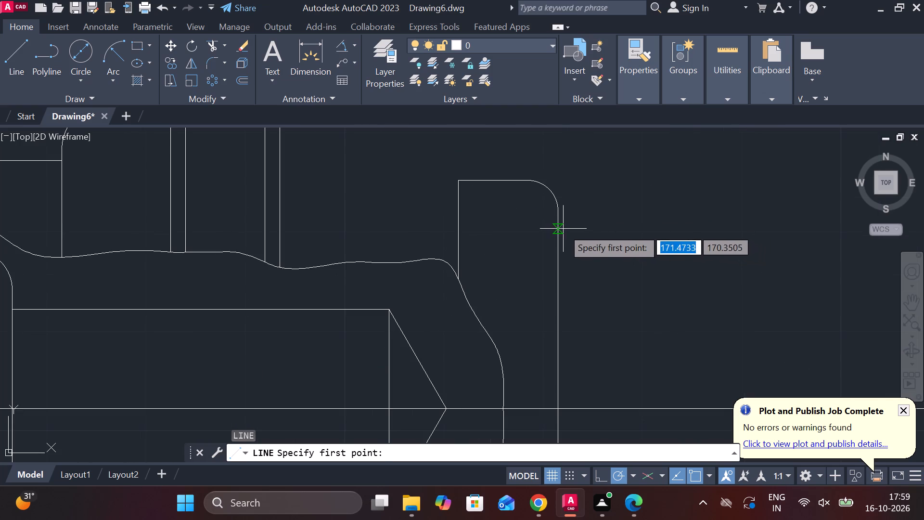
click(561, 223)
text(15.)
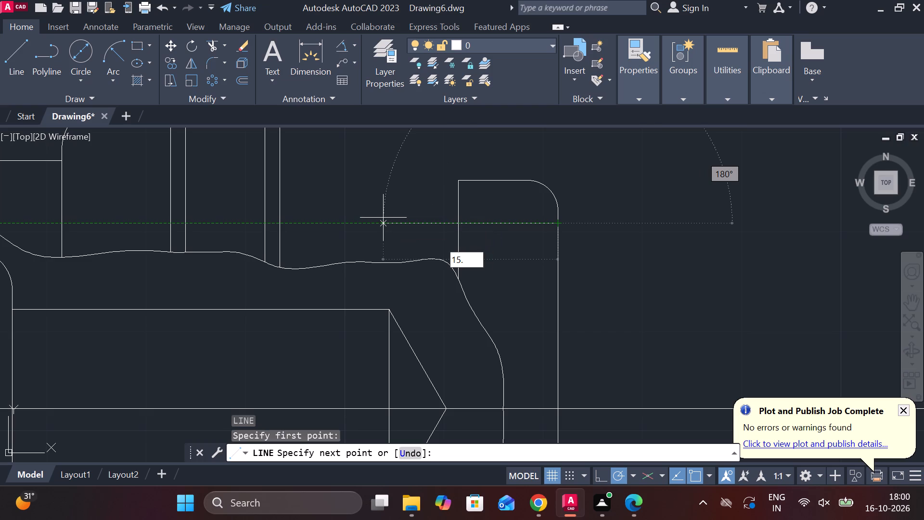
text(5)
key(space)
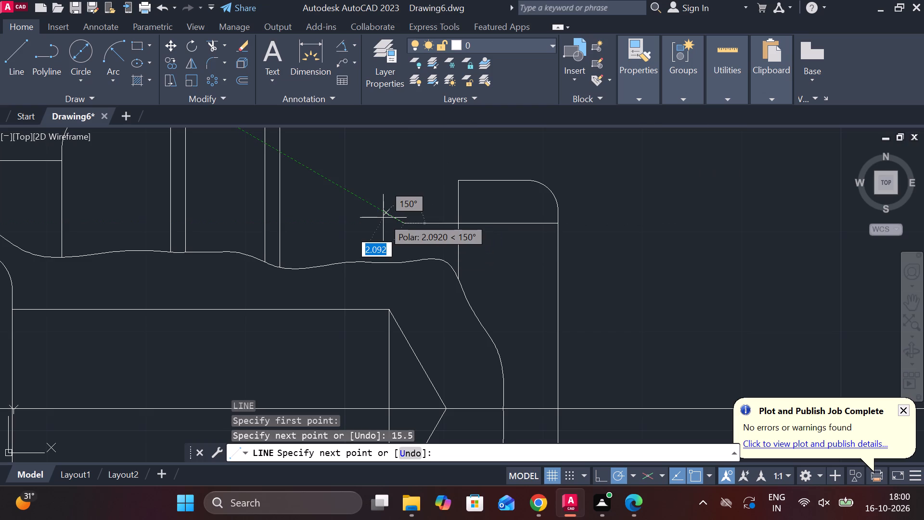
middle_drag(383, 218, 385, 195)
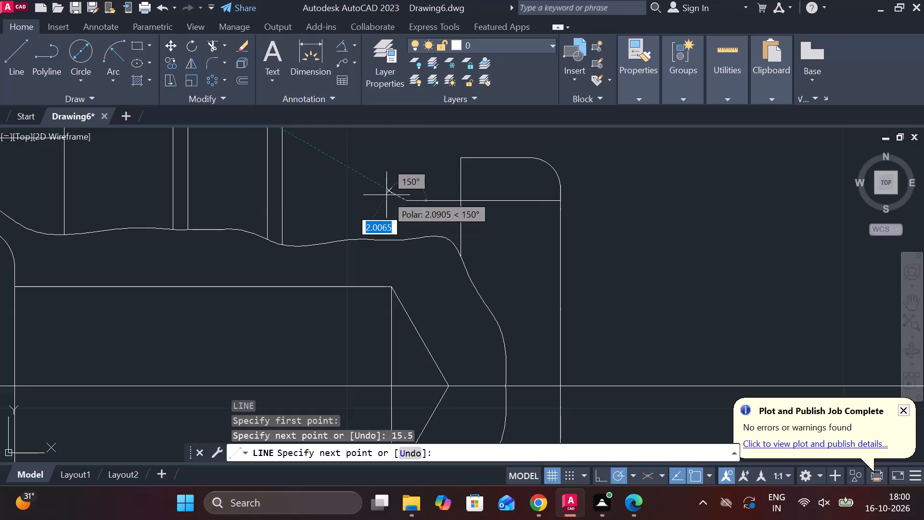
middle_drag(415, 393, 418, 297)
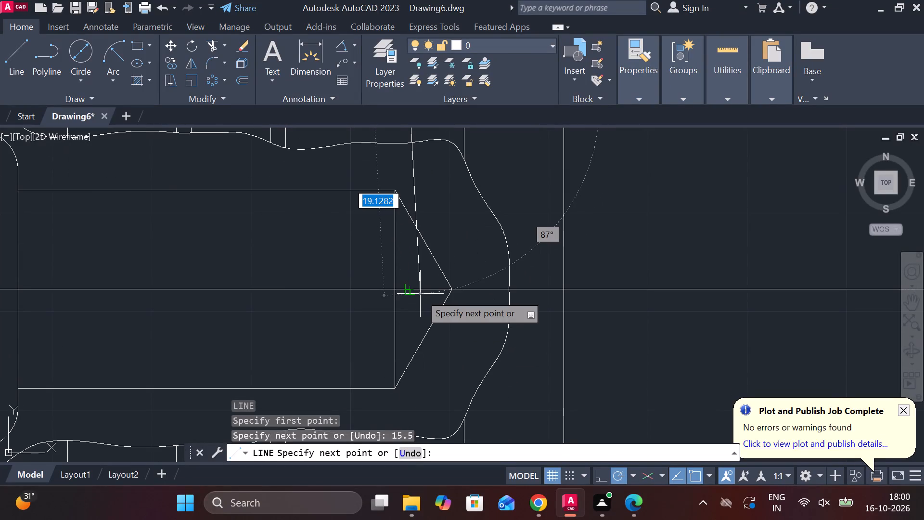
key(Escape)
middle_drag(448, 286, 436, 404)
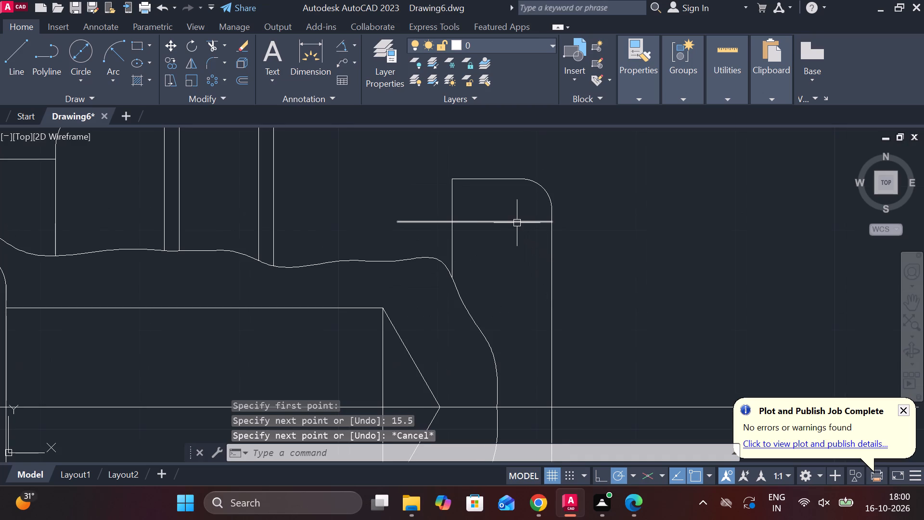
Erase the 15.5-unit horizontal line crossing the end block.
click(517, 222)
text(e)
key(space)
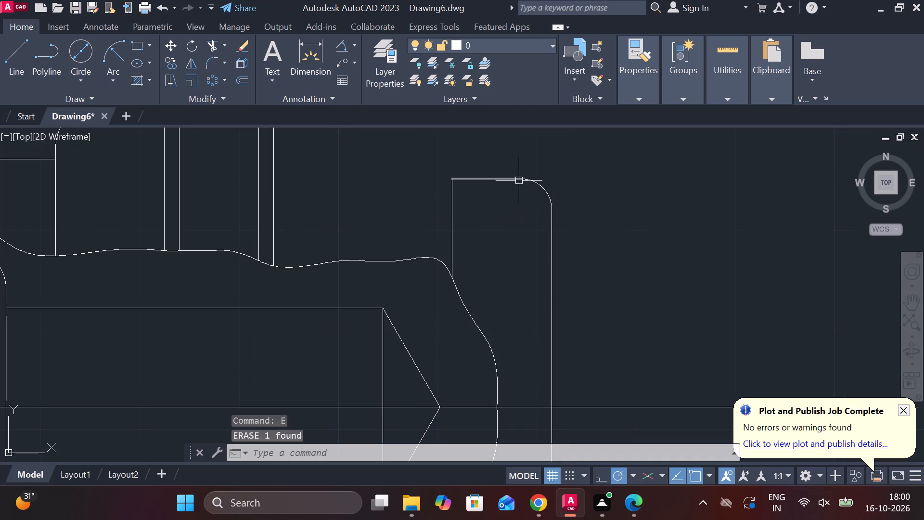
Lengthen the end block's upper short edge by about 6 units and its rounded-corner long side upward, so they cross beyond the fillet.
click(499, 178)
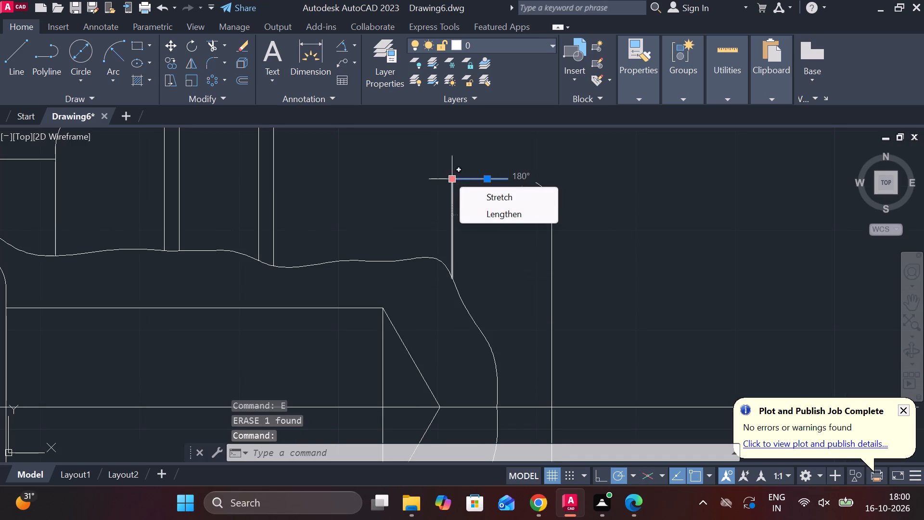
key(Escape)
click(501, 179)
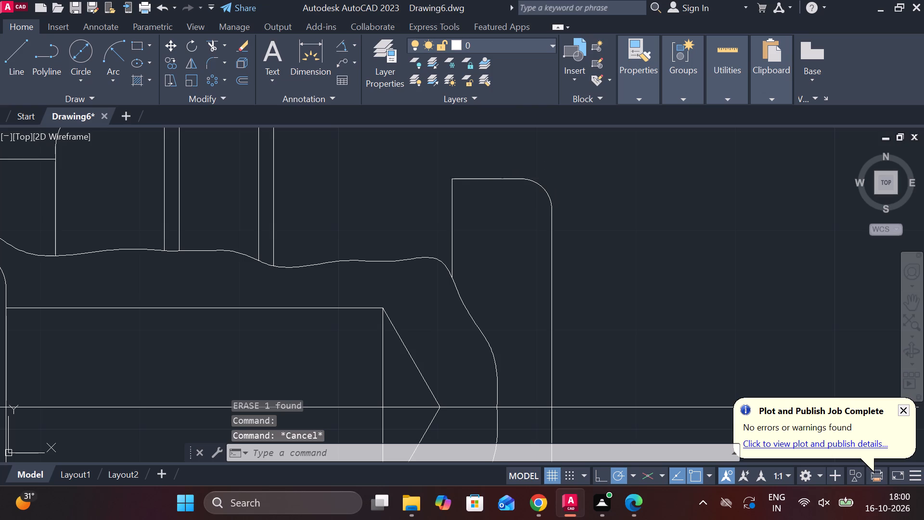
click(562, 212)
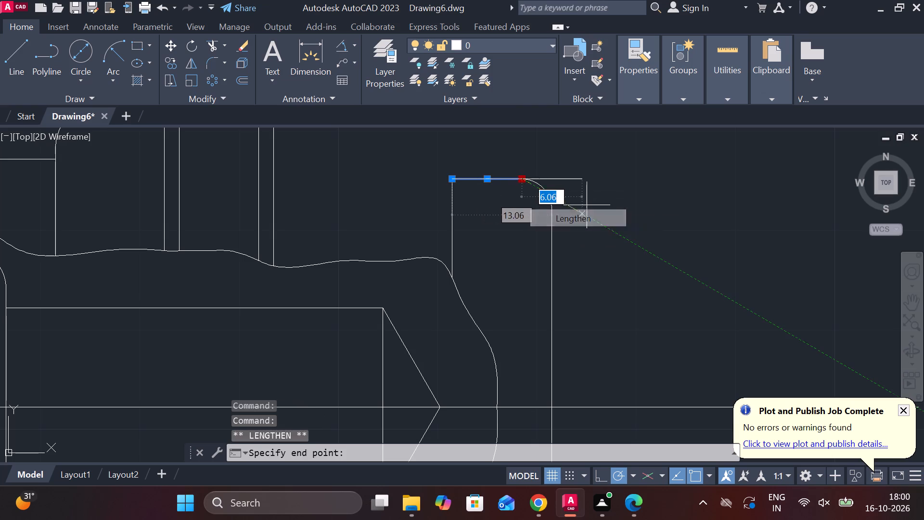
click(588, 205)
key(Escape)
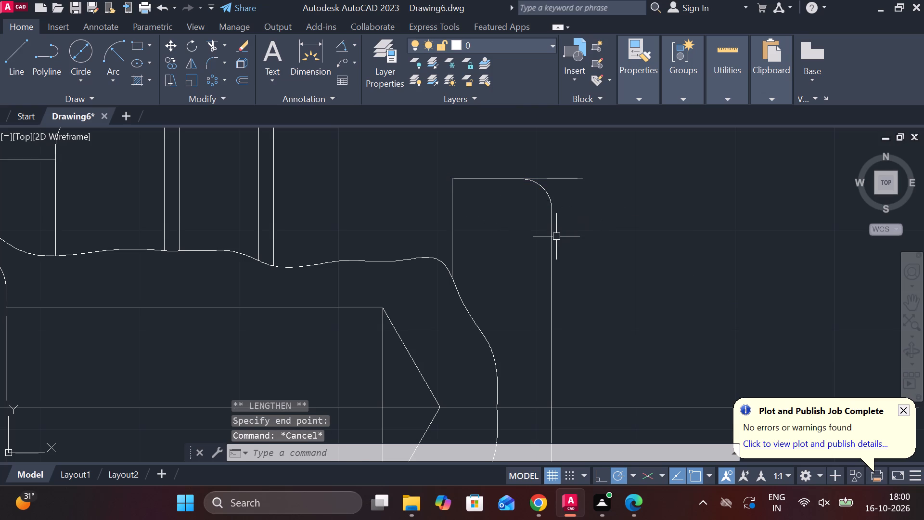
click(547, 246)
click(551, 231)
click(553, 223)
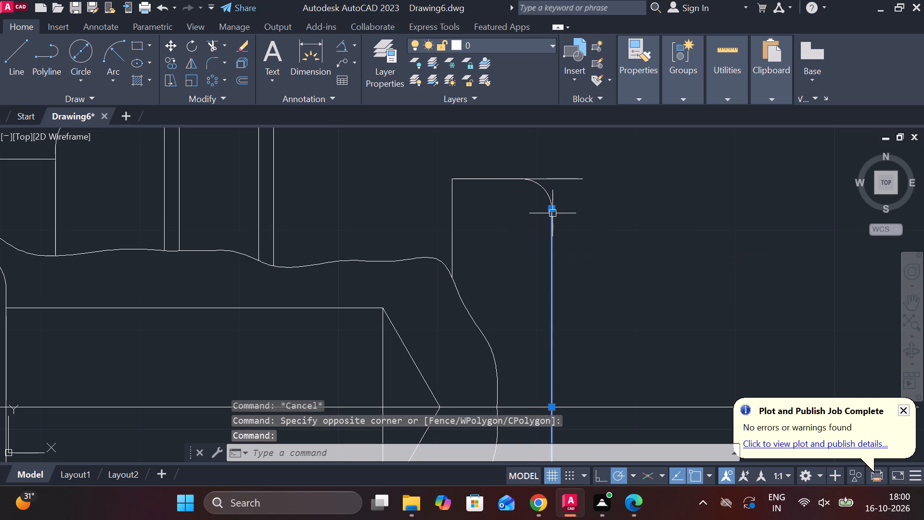
click(585, 243)
click(573, 150)
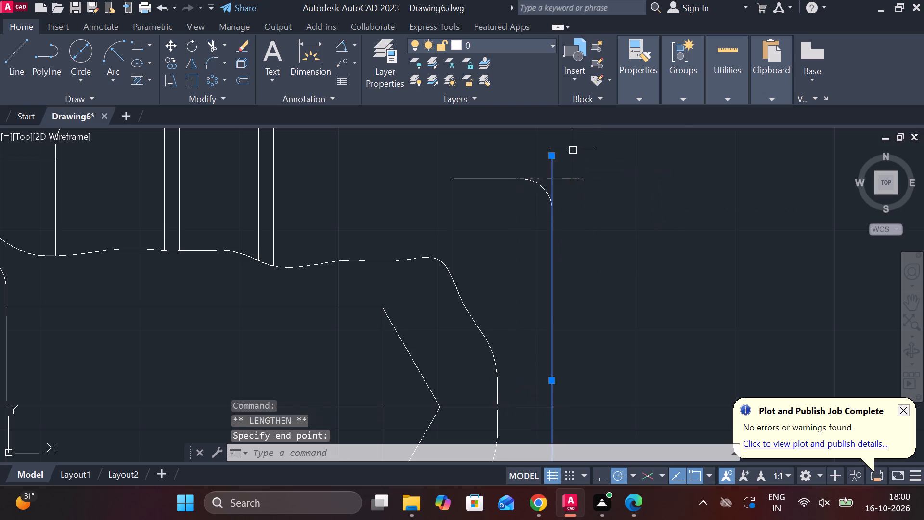
key(Escape)
middle_drag(597, 173, 602, 203)
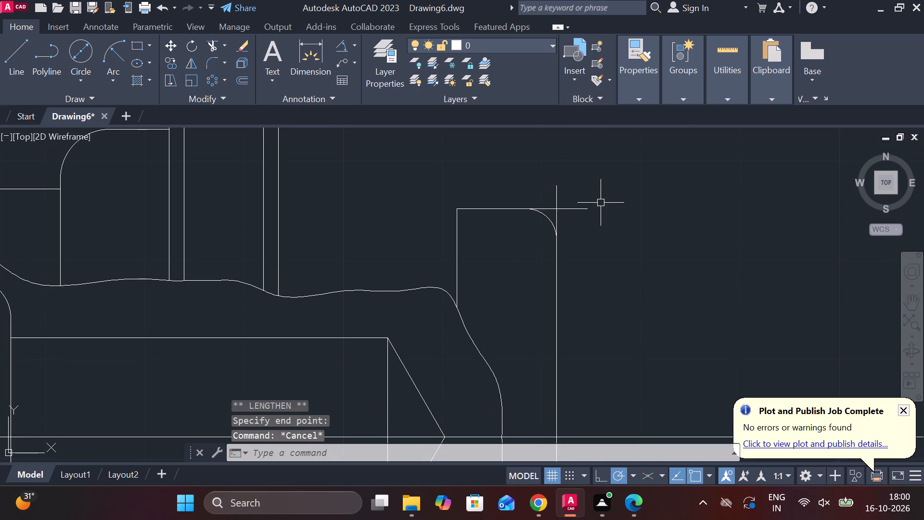
Draw a 15.5-unit horizontal line from the crossing of the lengthened edges towards the flange, continuing vertically down past the axis.
key(l)
key(Return)
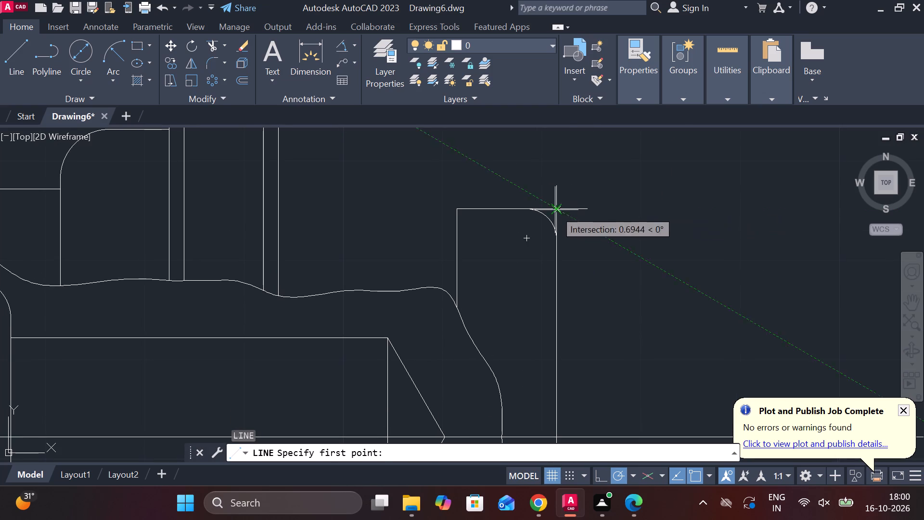
click(555, 210)
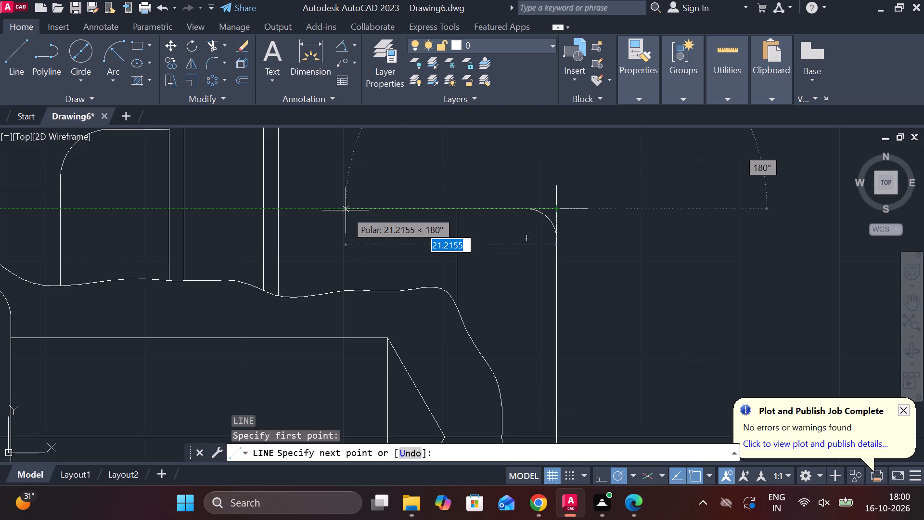
key(1)
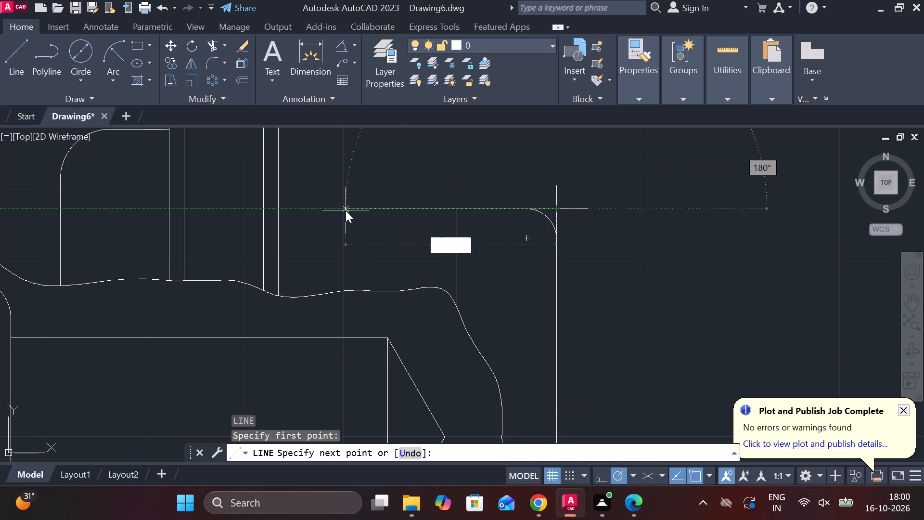
text(5.5)
key(Return)
middle_drag(393, 281, 394, 169)
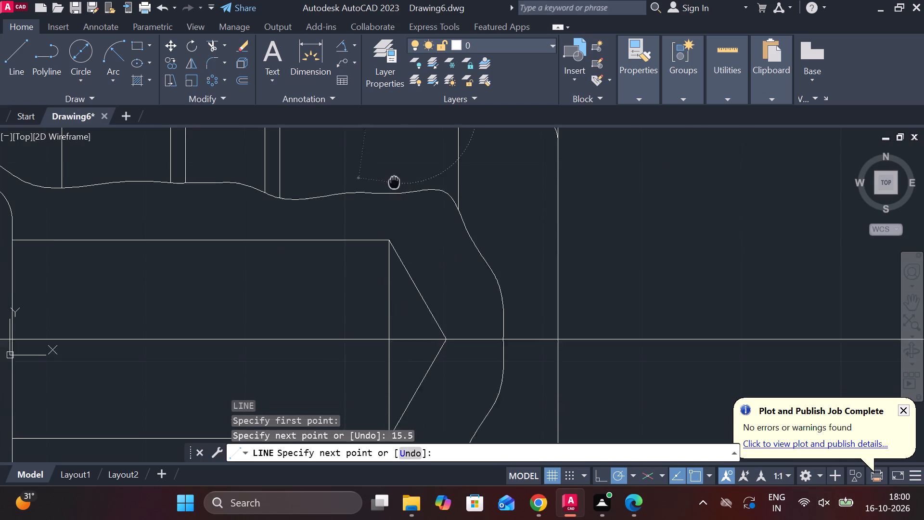
middle_drag(394, 169, 394, 162)
middle_drag(407, 323, 415, 151)
click(411, 354)
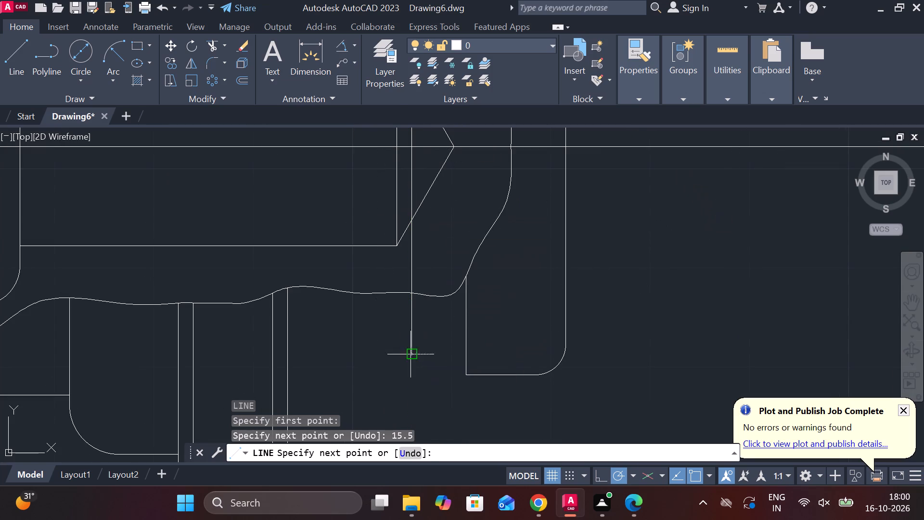
middle_drag(449, 345, 429, 432)
key(Escape)
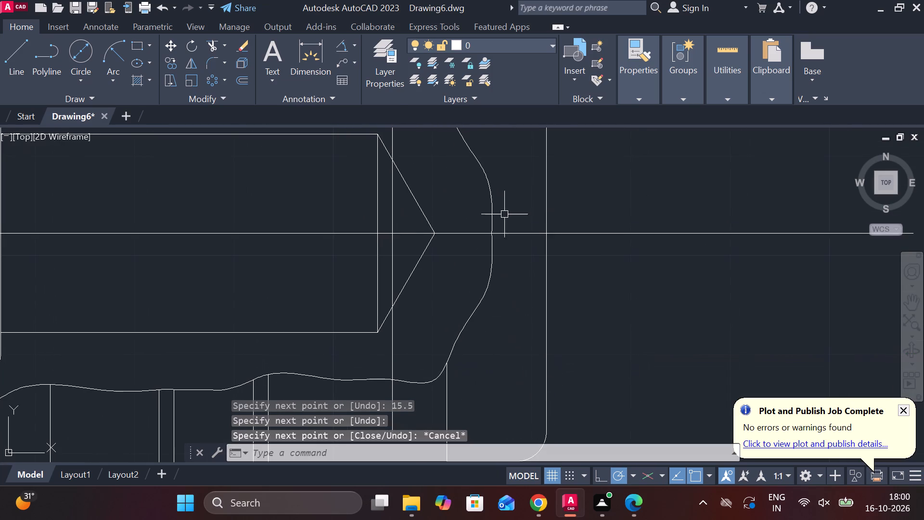
Erase the 15.5-unit horizontal construction line along the end block's upper edge, keeping the vertical line.
middle_drag(500, 208, 512, 338)
middle_drag(476, 160, 465, 230)
click(452, 203)
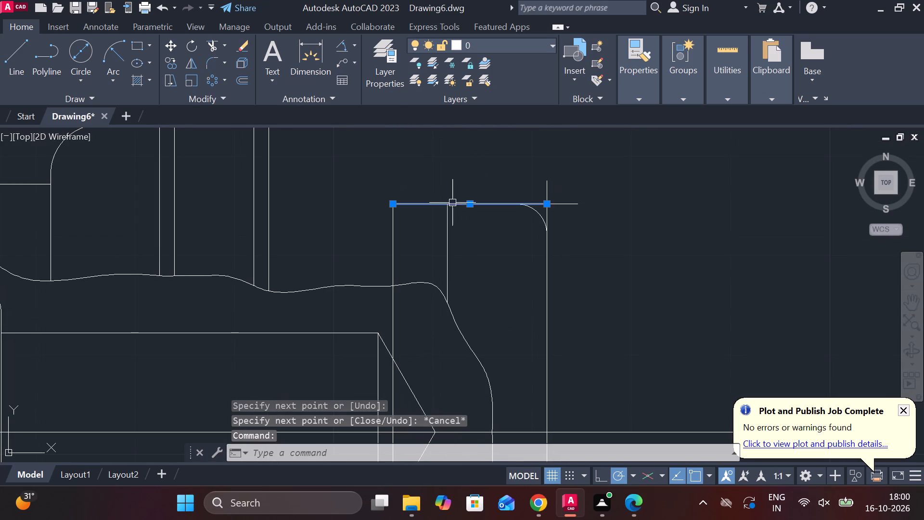
text(e)
key(space)
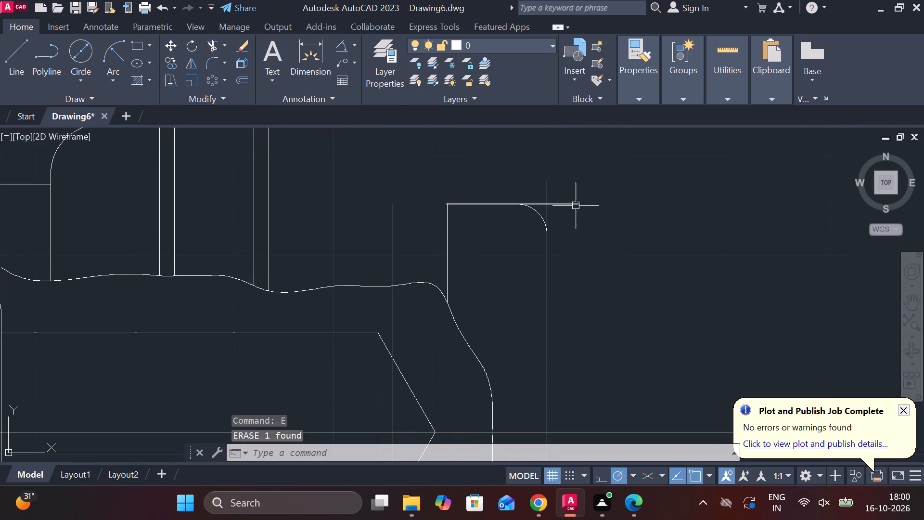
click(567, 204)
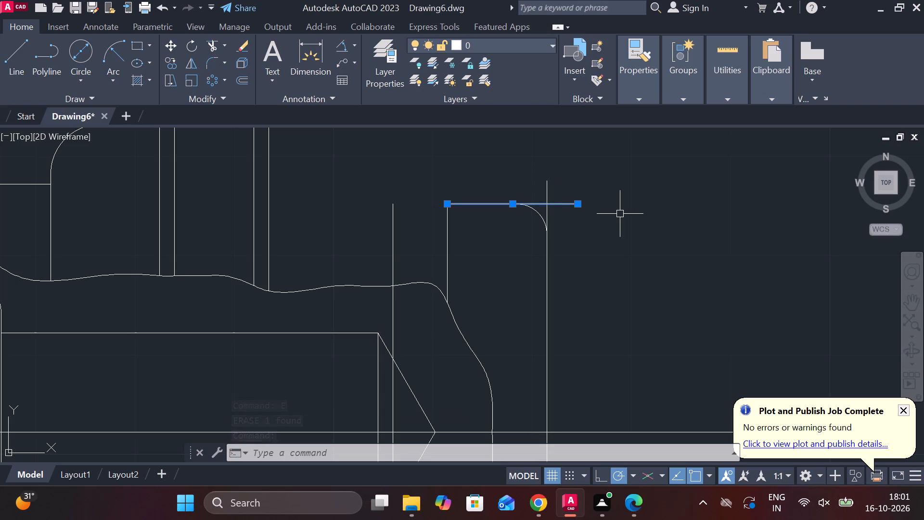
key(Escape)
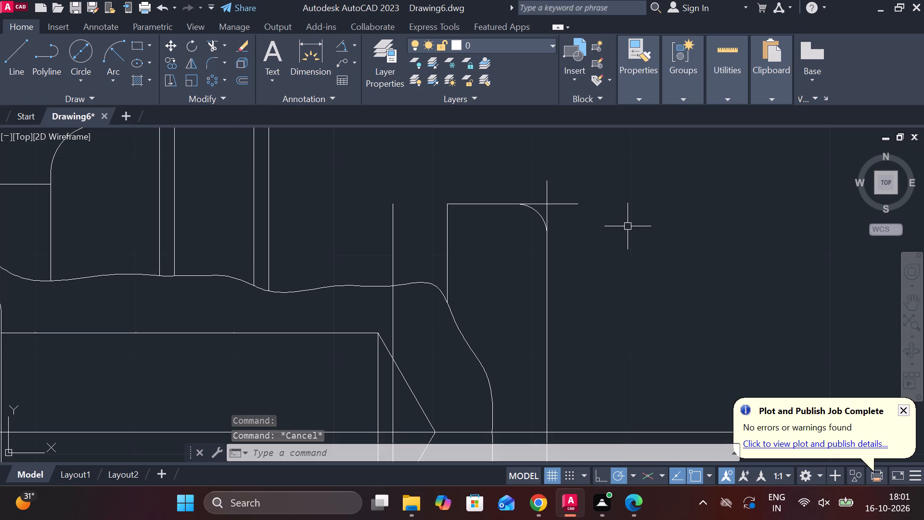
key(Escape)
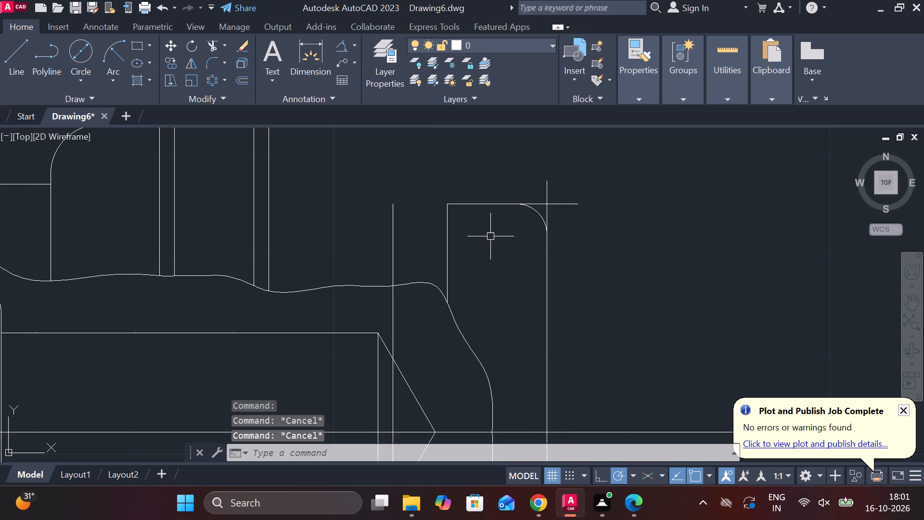
Draw a vertical line starting 11 units from the end block's upper inner corner towards the flange, down level with the block's lower edge.
key(l)
key(Return)
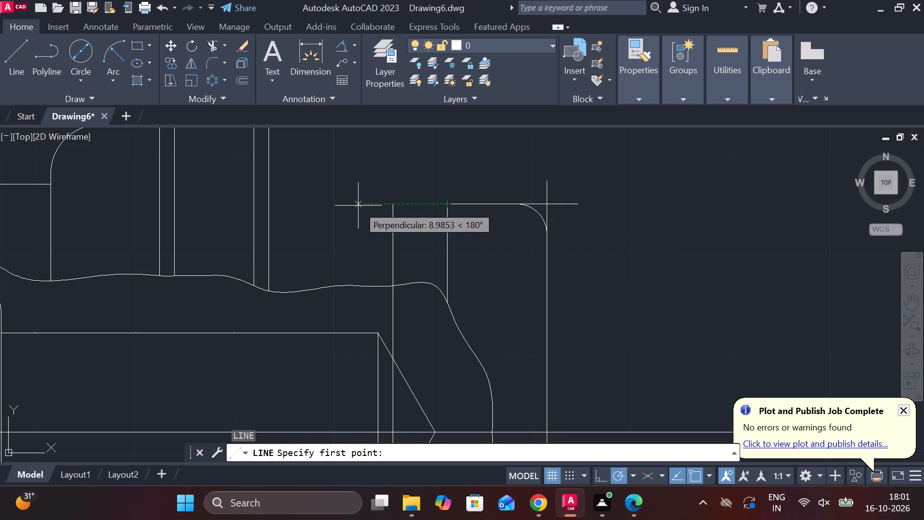
text(11)
key(space)
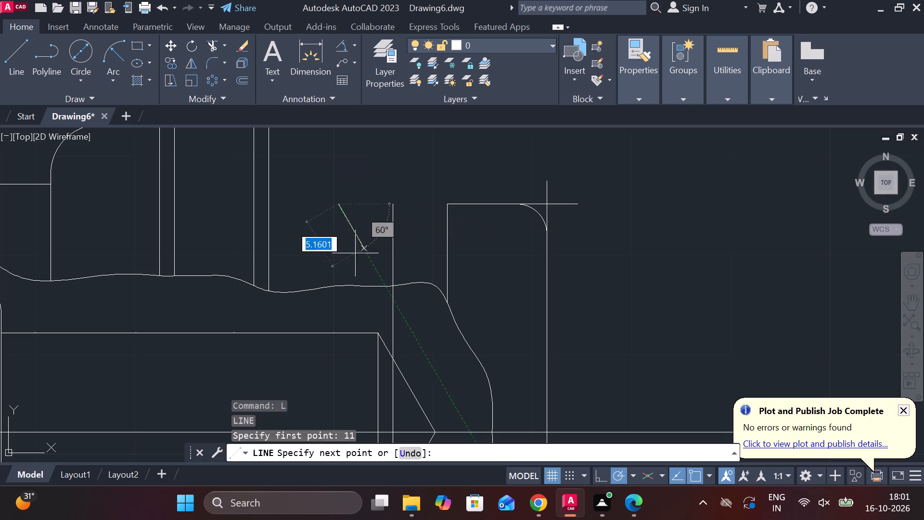
middle_drag(351, 274, 351, 256)
scroll(343, 278, down, 1)
scroll(343, 285, up, 1)
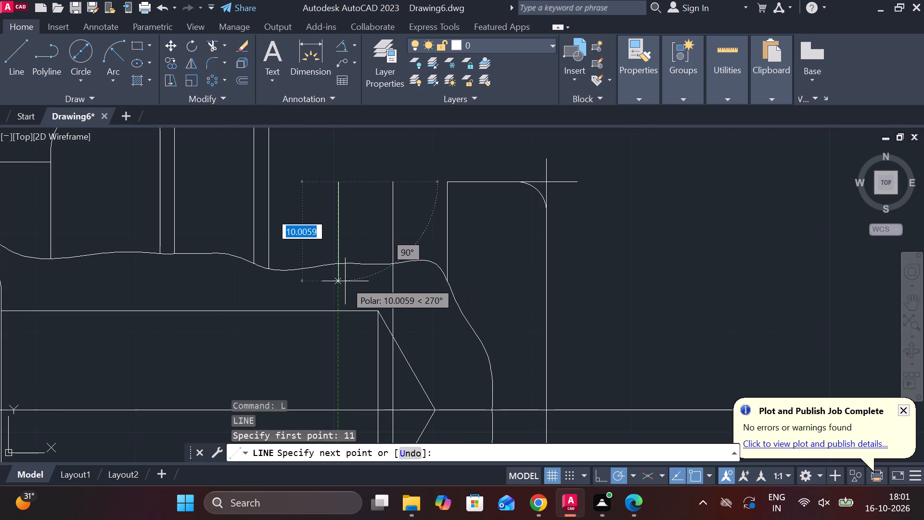
click(345, 281)
middle_drag(345, 281, 359, 172)
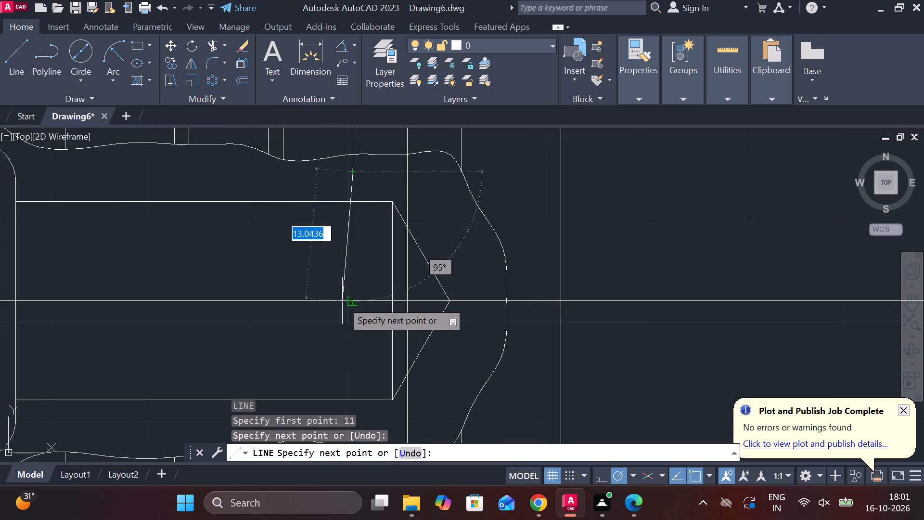
middle_drag(342, 301, 372, 175)
scroll(371, 313, down, 2)
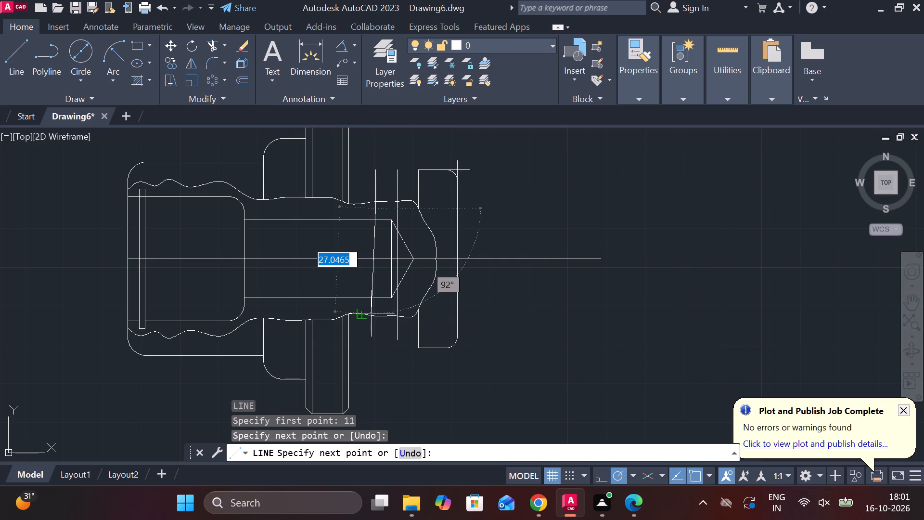
scroll(371, 313, up, 1)
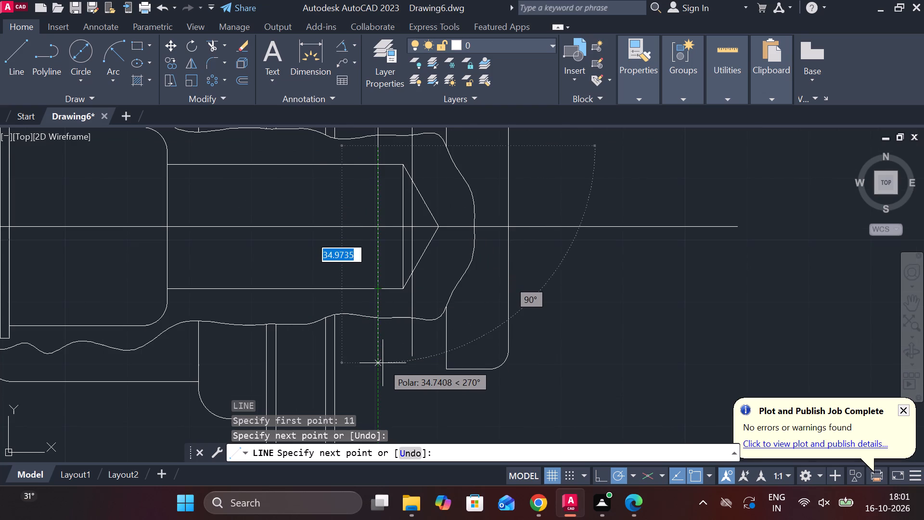
scroll(383, 363, up, 2)
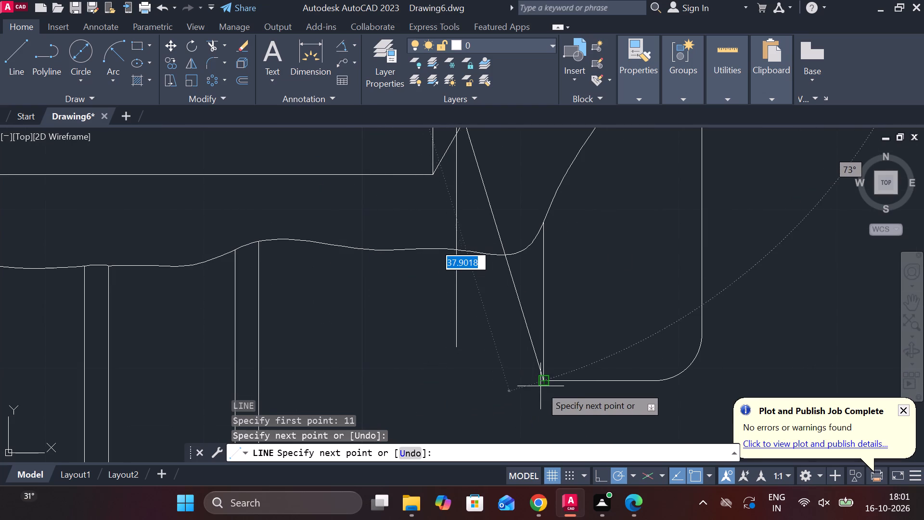
click(369, 384)
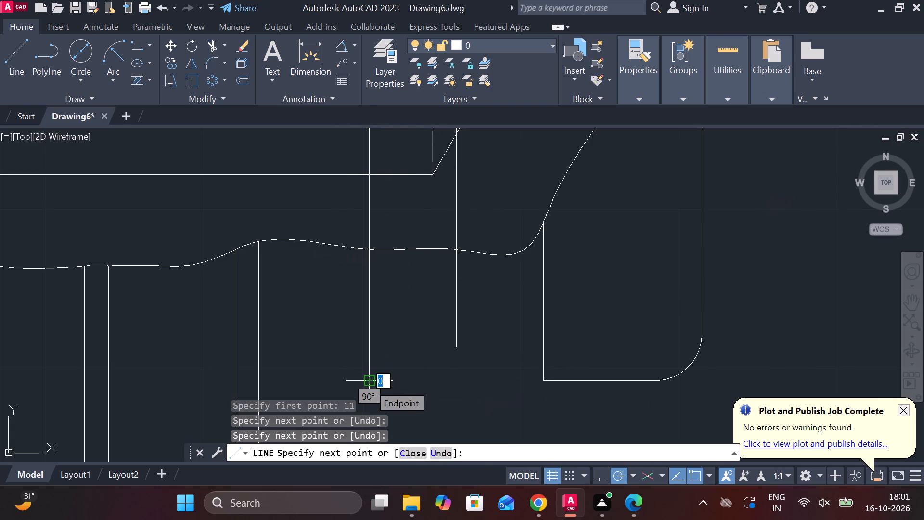
Continue the line horizontally about 7.8 units from its lower end into the flange, and trim the overhang at the flange's edge.
middle_drag(369, 384, 381, 329)
middle_drag(351, 291, 389, 291)
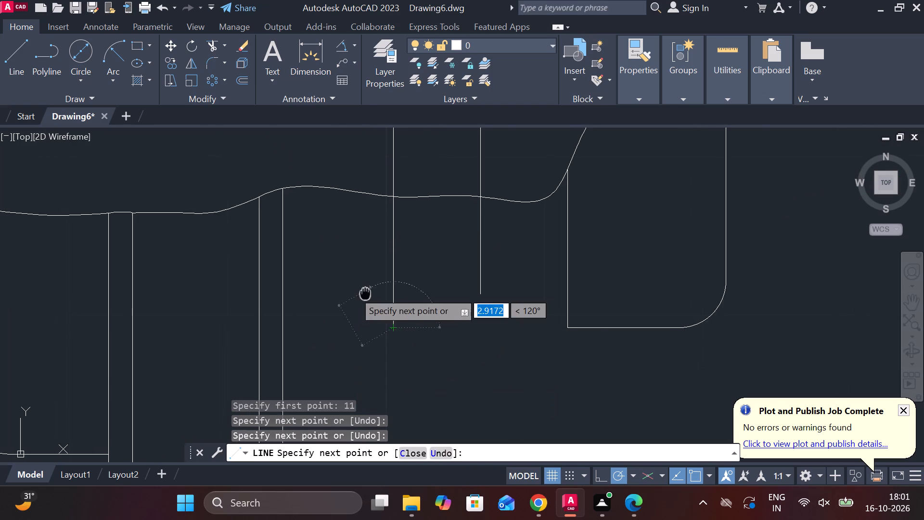
middle_drag(389, 291, 409, 289)
scroll(312, 320, up, 2)
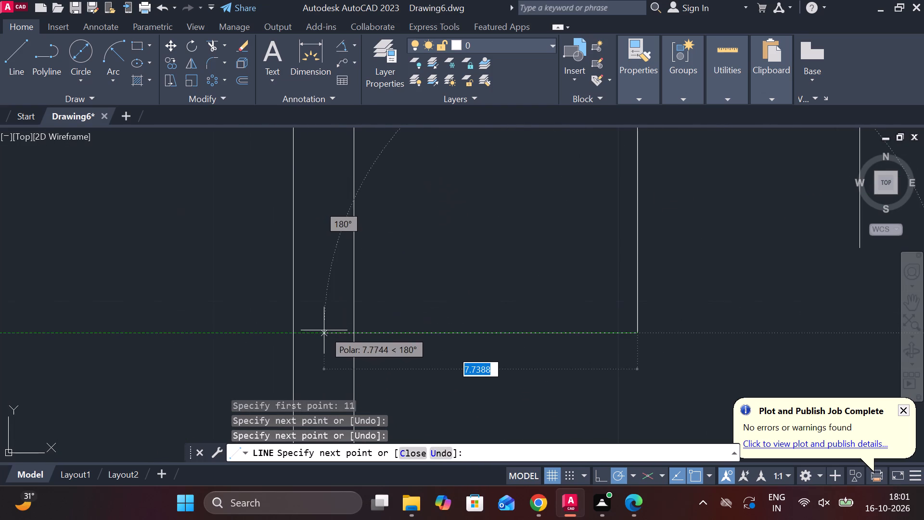
click(324, 332)
key(Escape)
key(r)
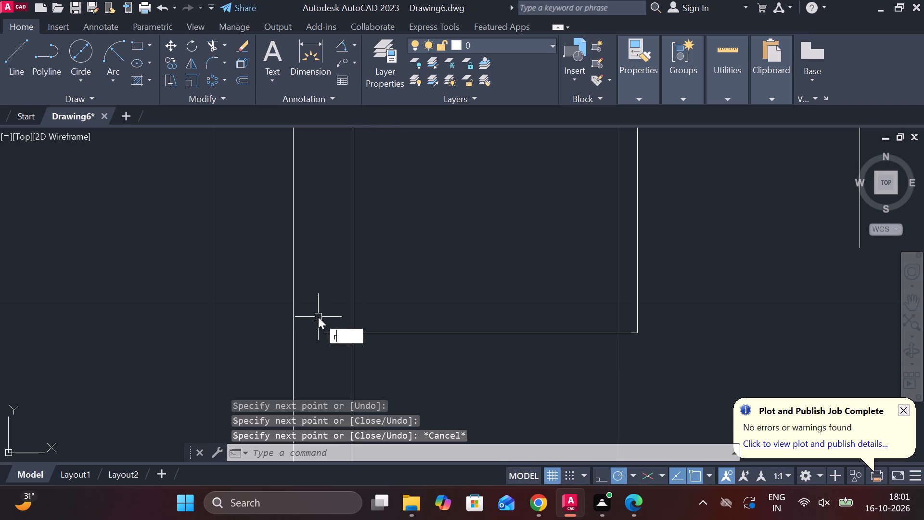
key(Escape)
text(tr)
key(space)
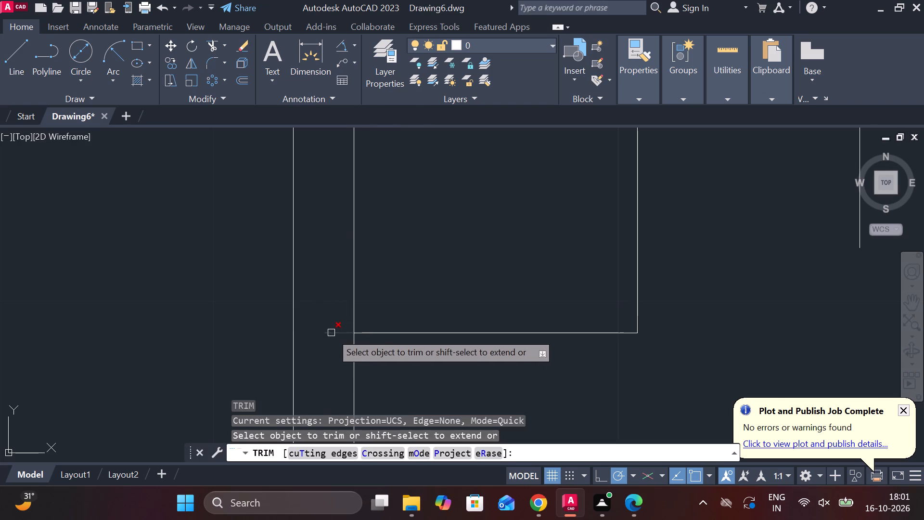
click(332, 331)
Trim away the part of the new vertical line between the upper and lower wavy break lines.
scroll(372, 326, down, 3)
scroll(471, 295, down, 1)
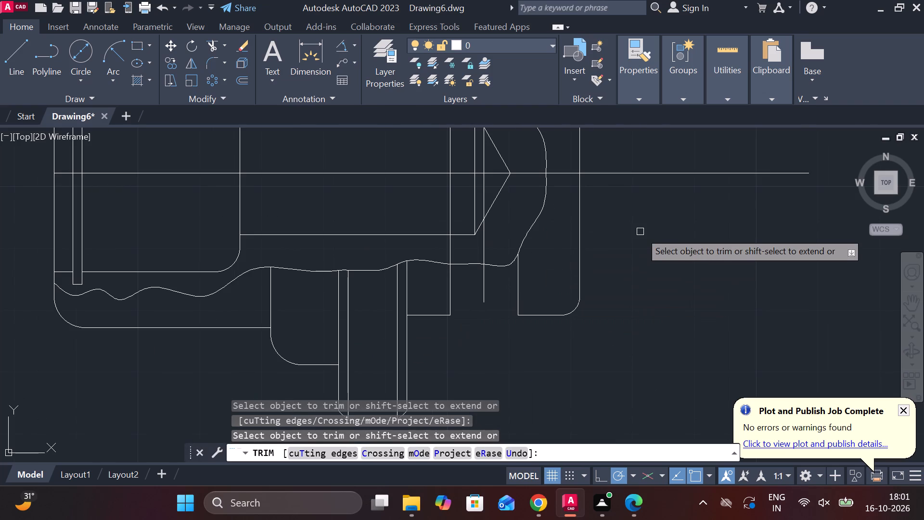
click(449, 253)
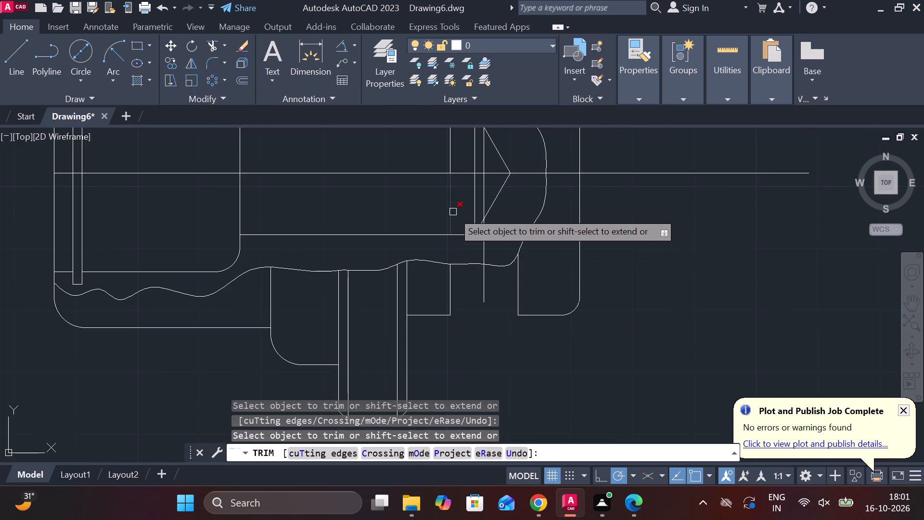
click(453, 212)
click(451, 156)
middle_drag(452, 156, 448, 322)
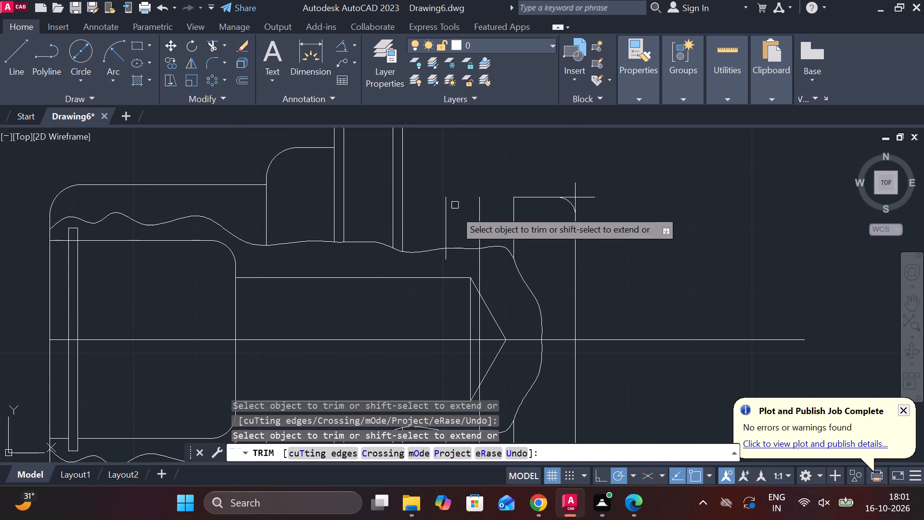
click(449, 260)
key(Escape)
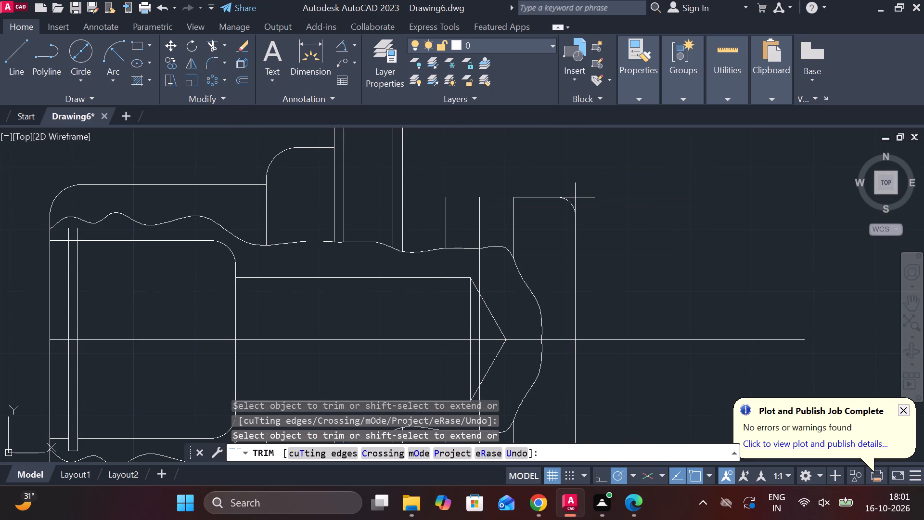
Draw a horizontal line from the top of the new upper vertical line to just past the flange's near edge.
key(l)
key(Return)
click(451, 201)
scroll(404, 204, up, 1)
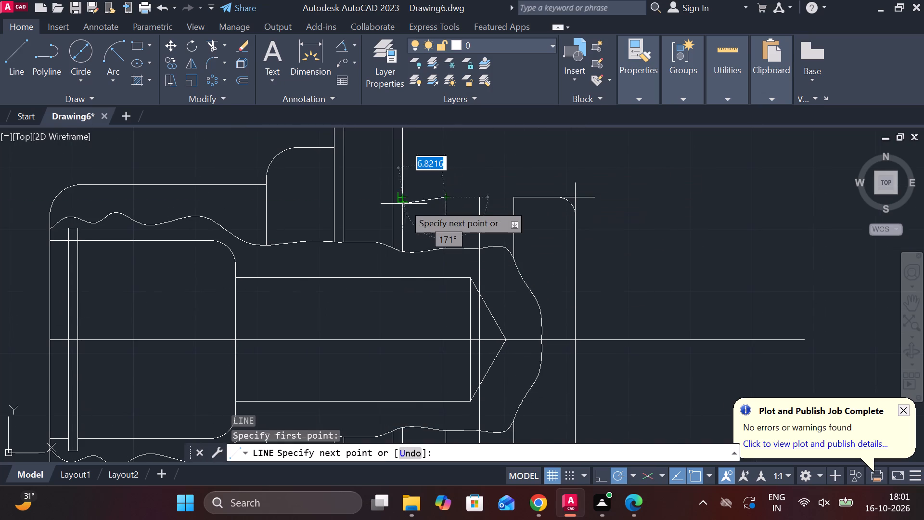
scroll(404, 204, up, 2)
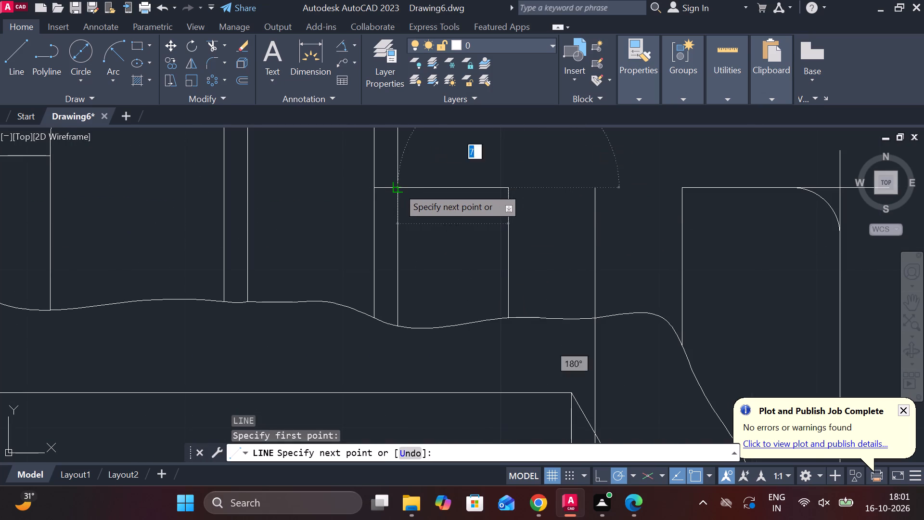
scroll(398, 187, up, 1)
click(372, 187)
key(Escape)
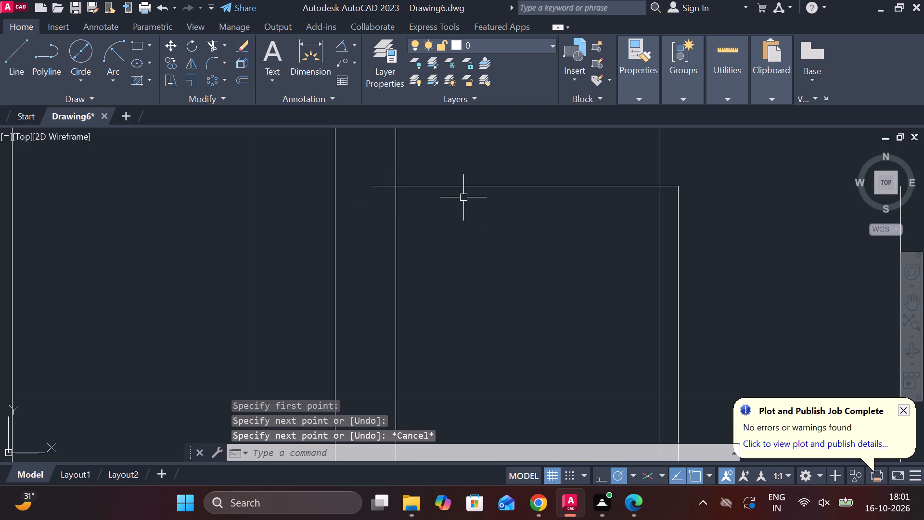
Trim the upper horizontal line's overhang at the flange's near edge.
text(tr)
key(space)
click(379, 187)
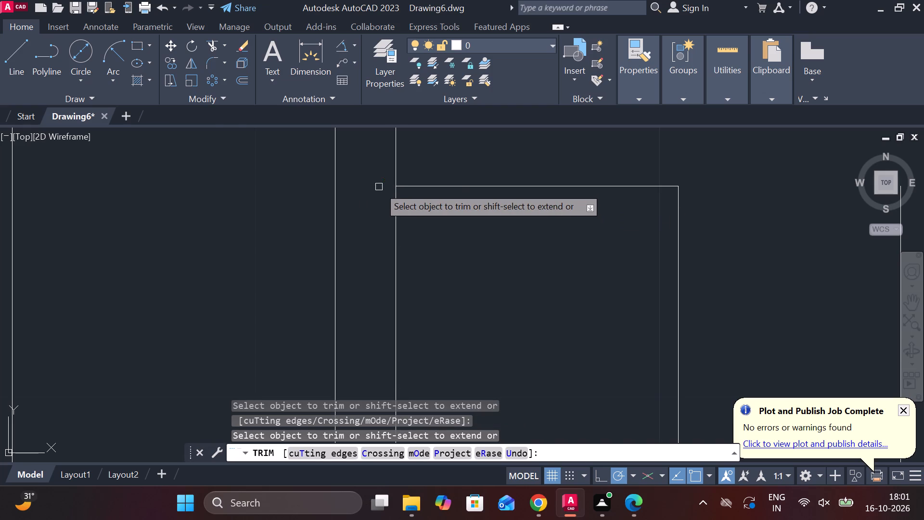
scroll(383, 194, down, 2)
scroll(434, 196, down, 1)
middle_drag(497, 175, 476, 172)
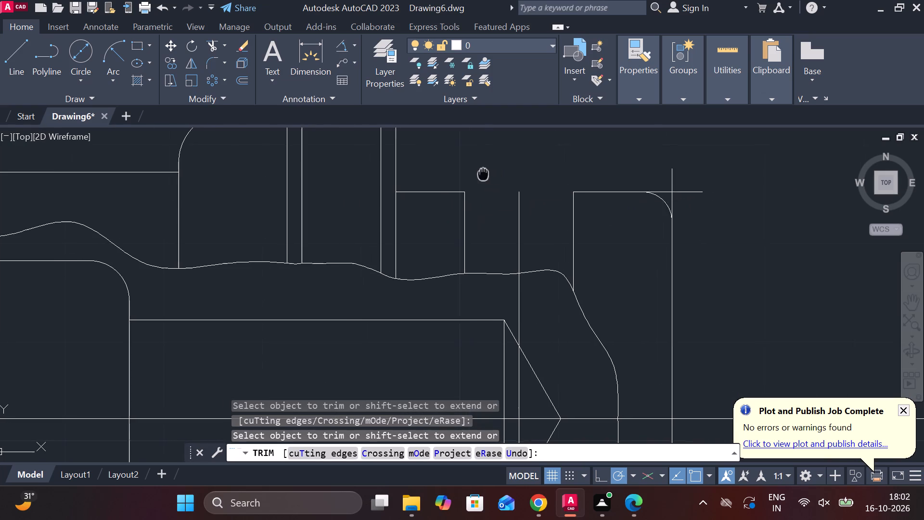
middle_drag(476, 172, 475, 172)
key(Escape)
Offset the end block's upper edge 2 units inward, towards the axis.
middle_drag(519, 168, 482, 171)
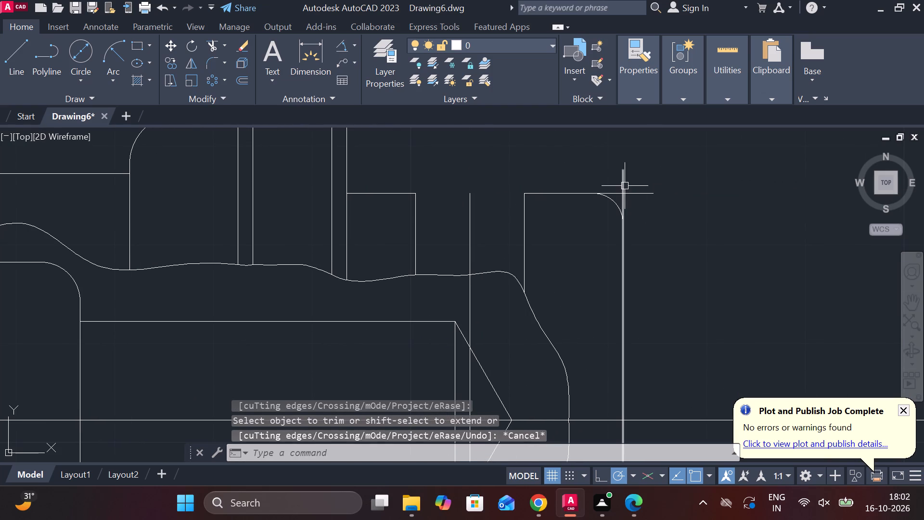
click(565, 195)
key(o)
key(Return)
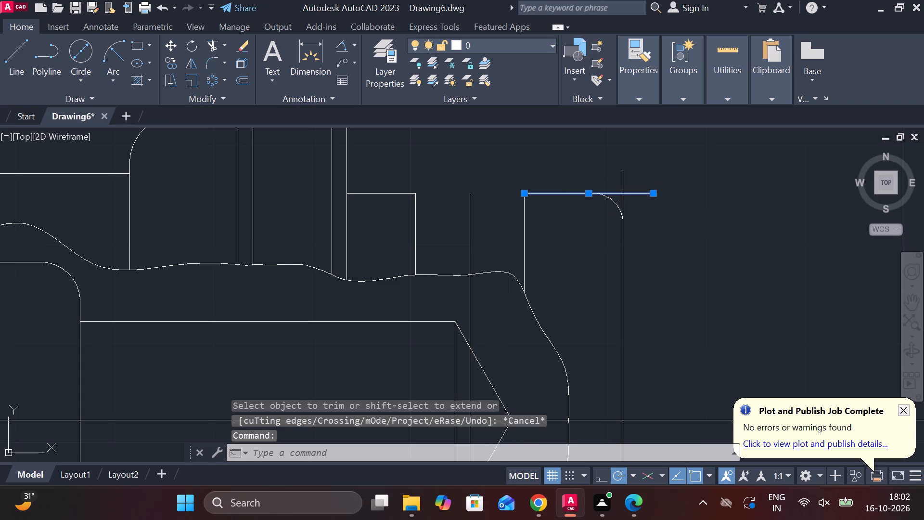
key(Return)
key(2)
key(Return)
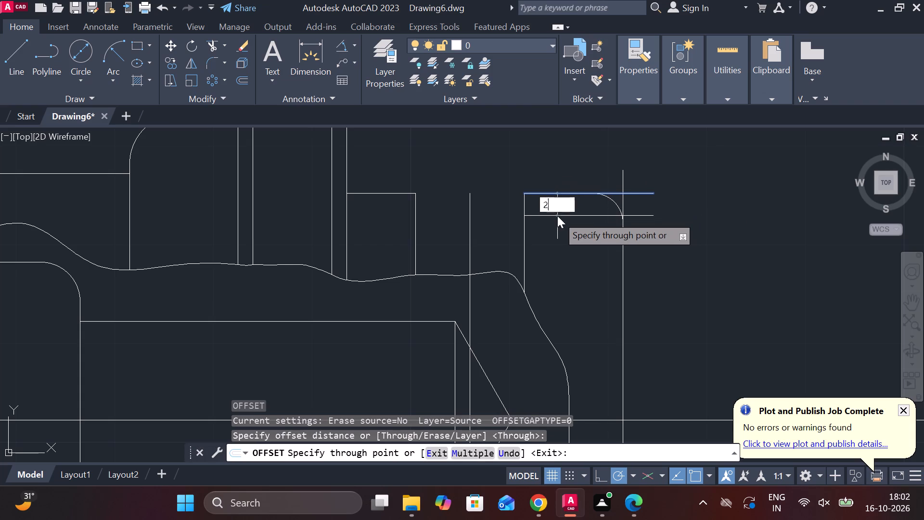
click(551, 212)
key(Escape)
Lengthen the offset line across the gap towards the flange, past the new block's vertical edge.
click(543, 211)
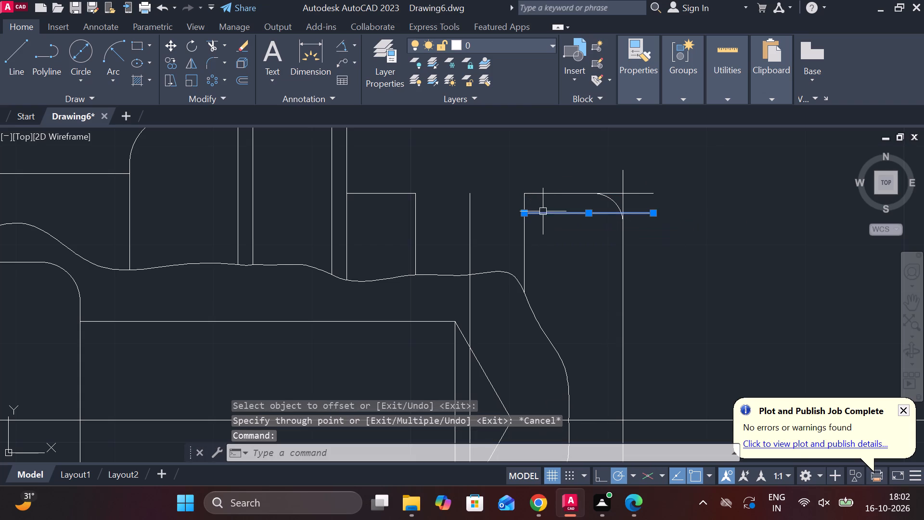
click(568, 247)
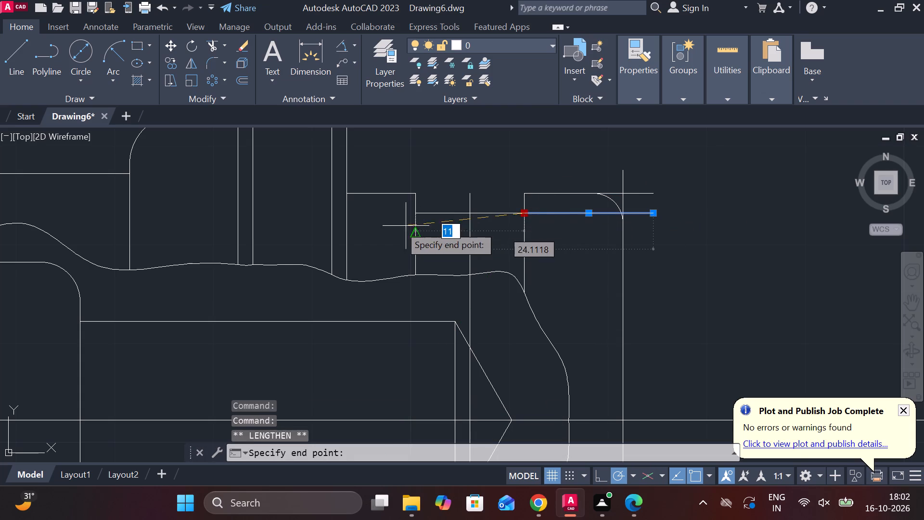
click(383, 224)
key(Escape)
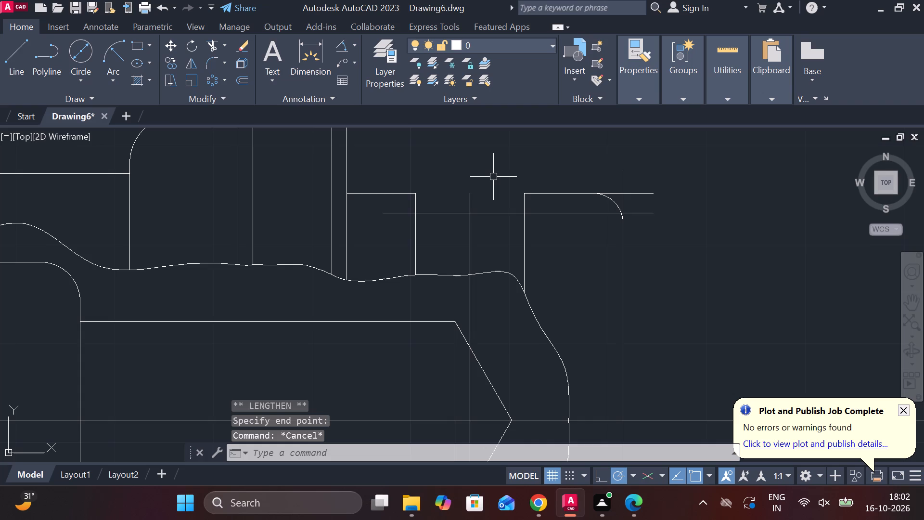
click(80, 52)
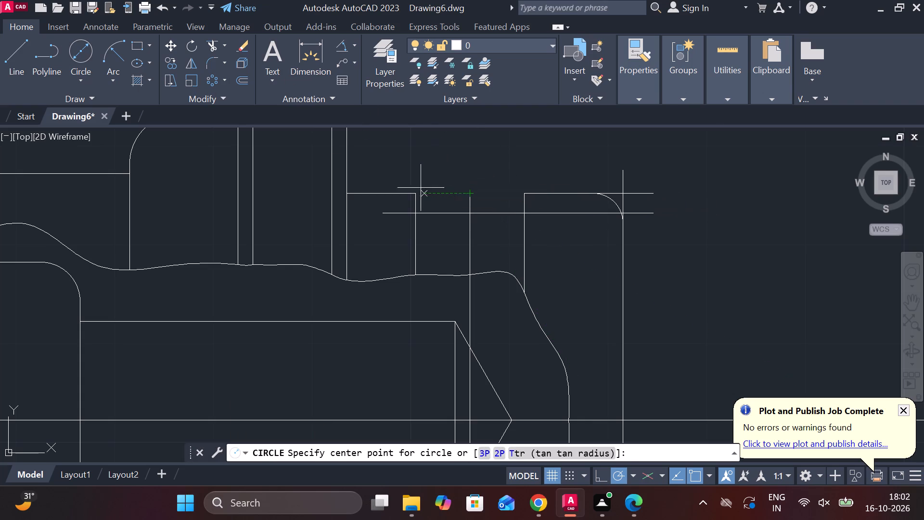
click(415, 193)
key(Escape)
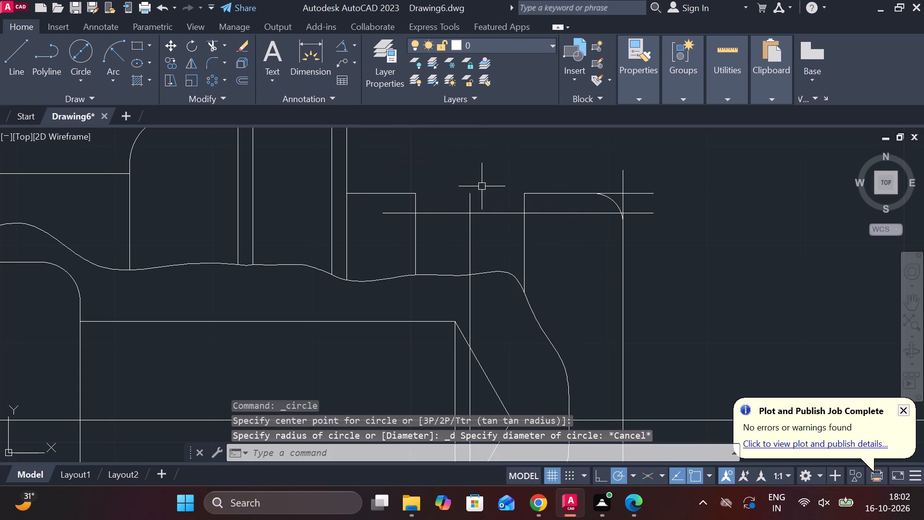
Draw a two-point circle of 11 units diameter between the facing upper corners of the new block and the end block.
text(c)
key(space)
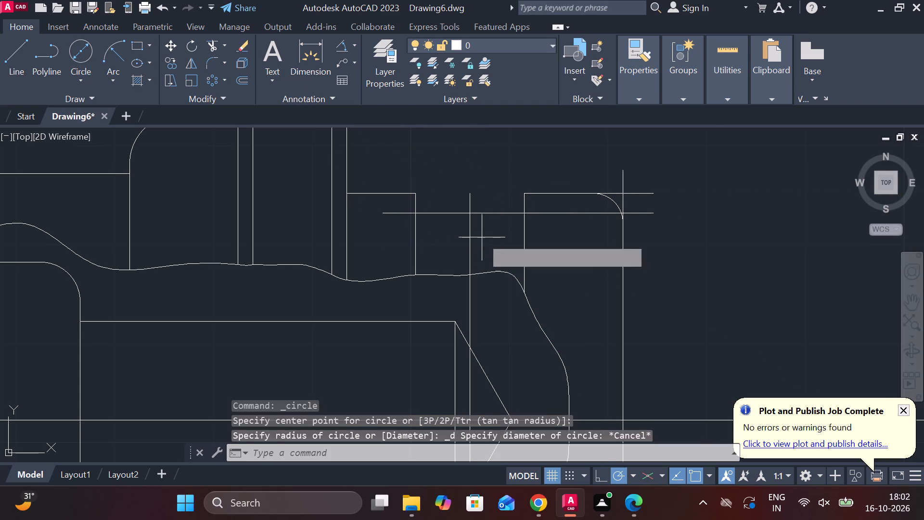
click(498, 449)
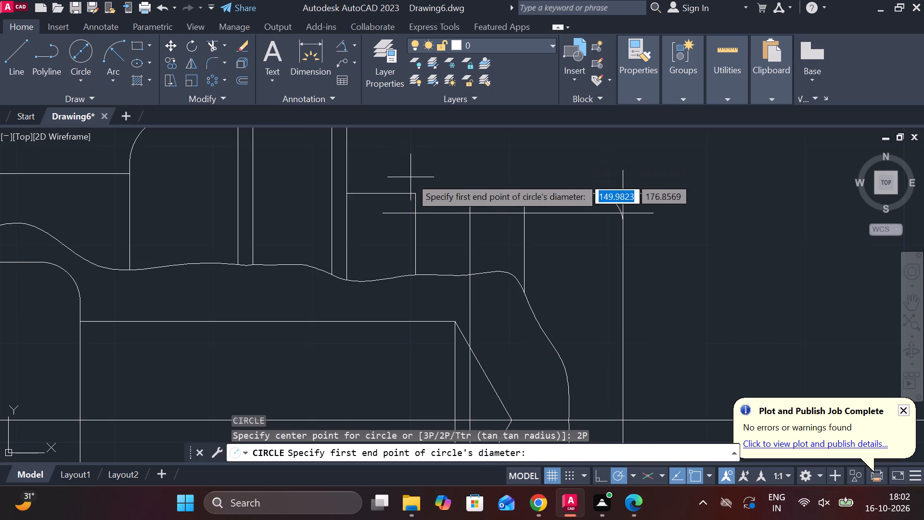
click(422, 185)
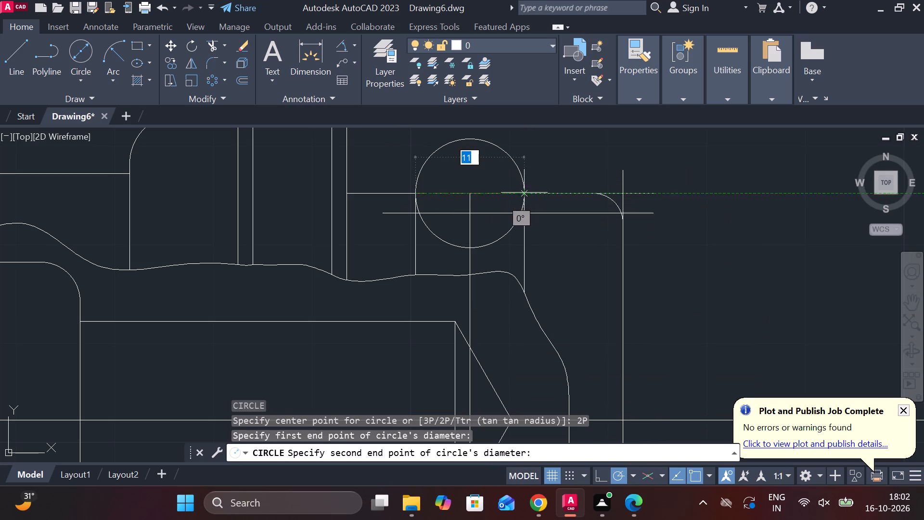
click(525, 193)
key(Escape)
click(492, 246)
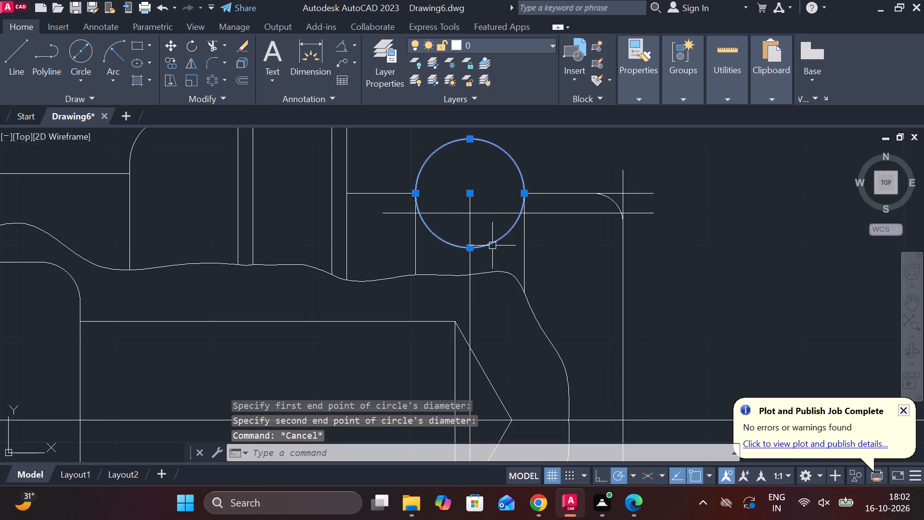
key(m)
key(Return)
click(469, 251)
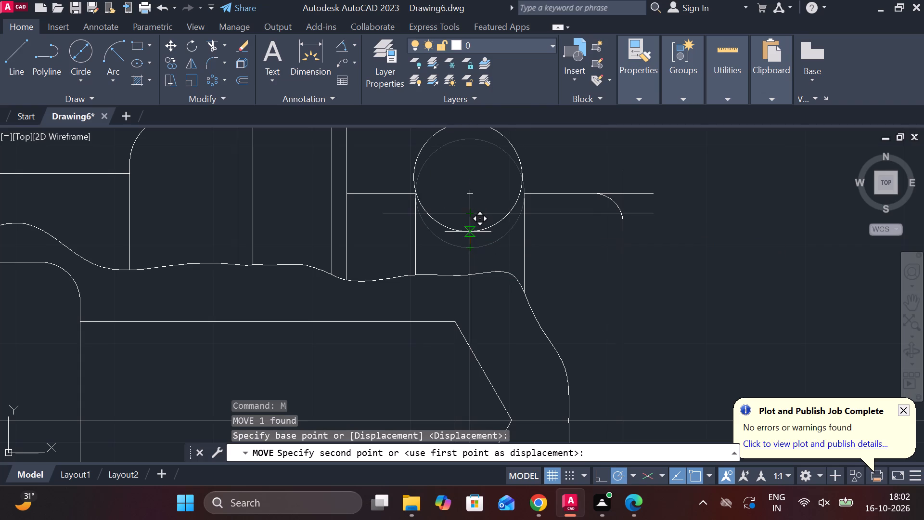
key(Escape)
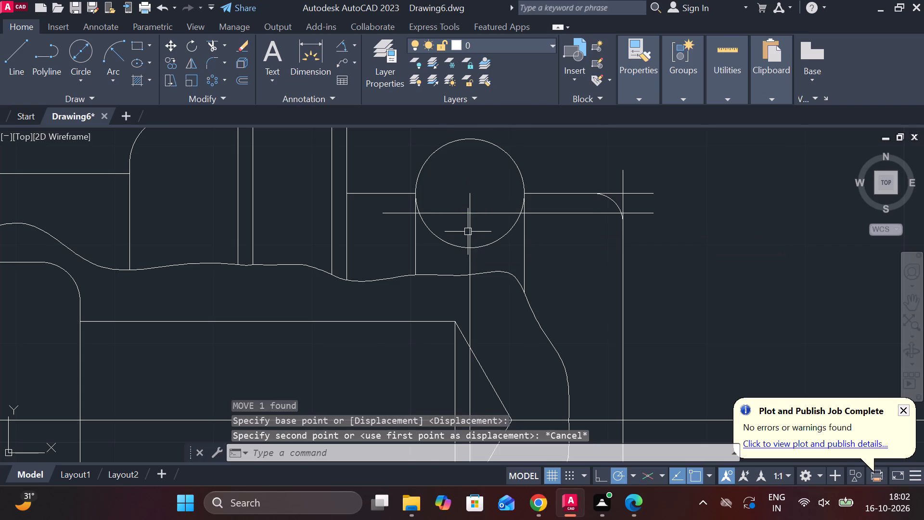
Erase the two-point circle between the new block and the end block.
click(498, 240)
text(e)
key(space)
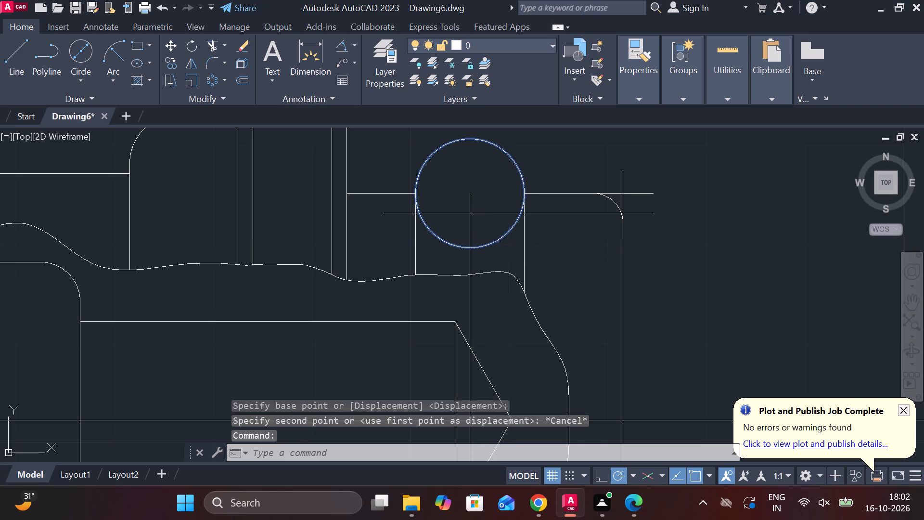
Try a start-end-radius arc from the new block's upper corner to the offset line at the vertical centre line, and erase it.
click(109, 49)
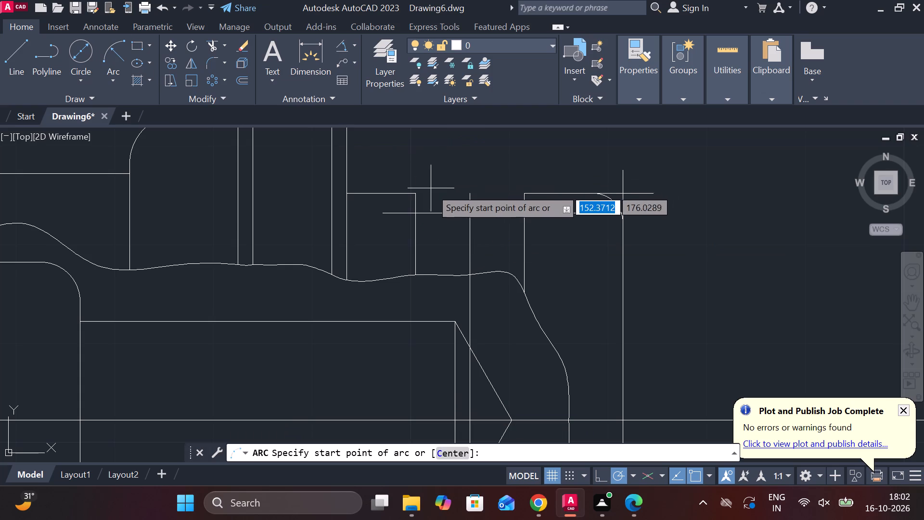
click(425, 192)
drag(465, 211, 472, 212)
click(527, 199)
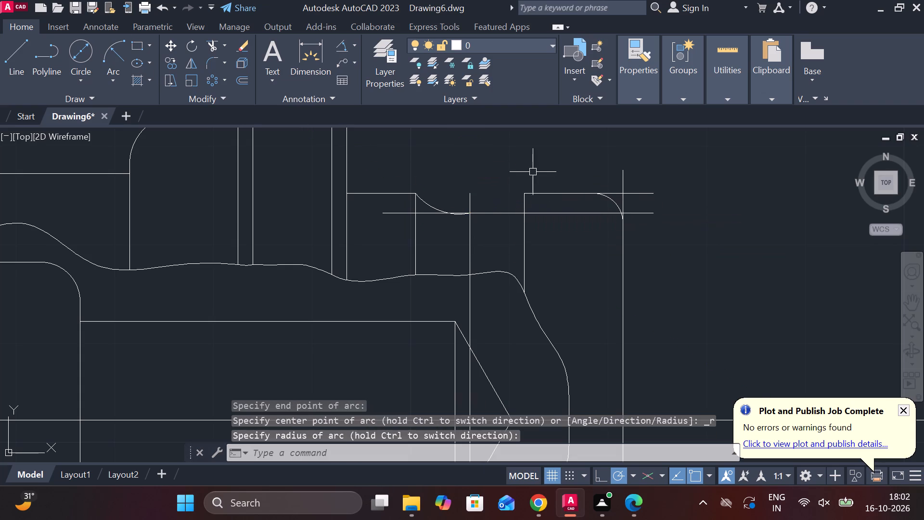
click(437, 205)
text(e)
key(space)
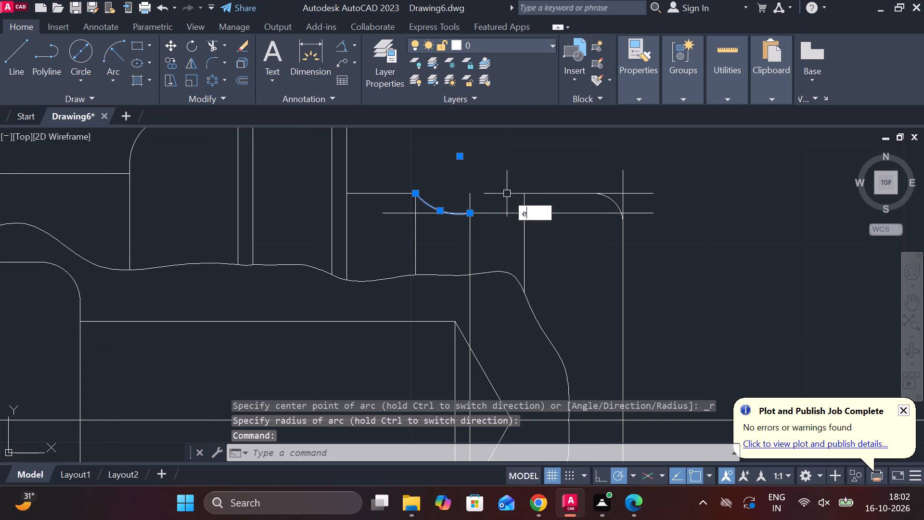
Draw a three-point arc from the new block's upper corner through the offset line's crossing with the vertical centre line to the end block's upper corner.
click(117, 74)
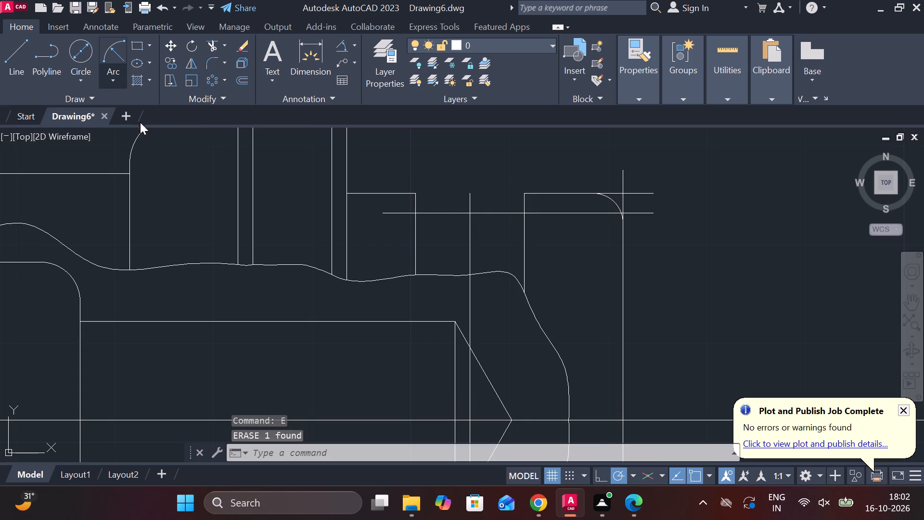
click(148, 109)
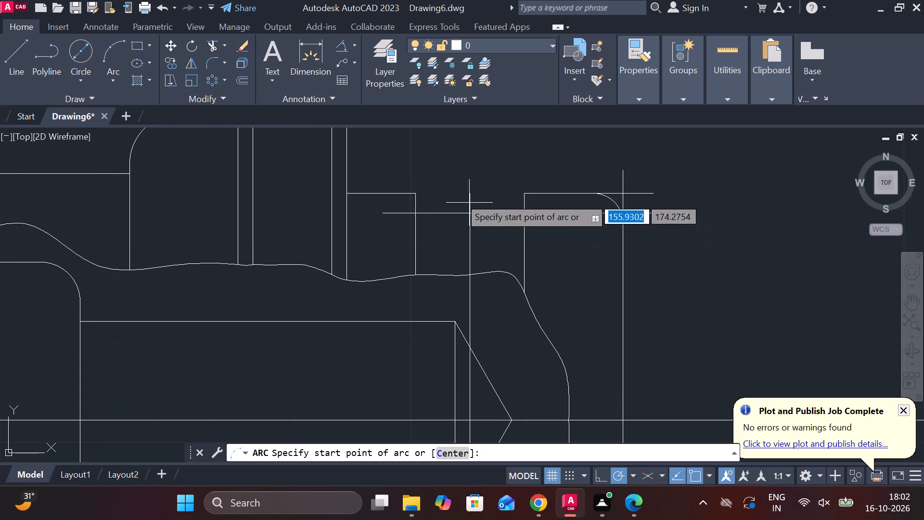
click(417, 194)
click(465, 210)
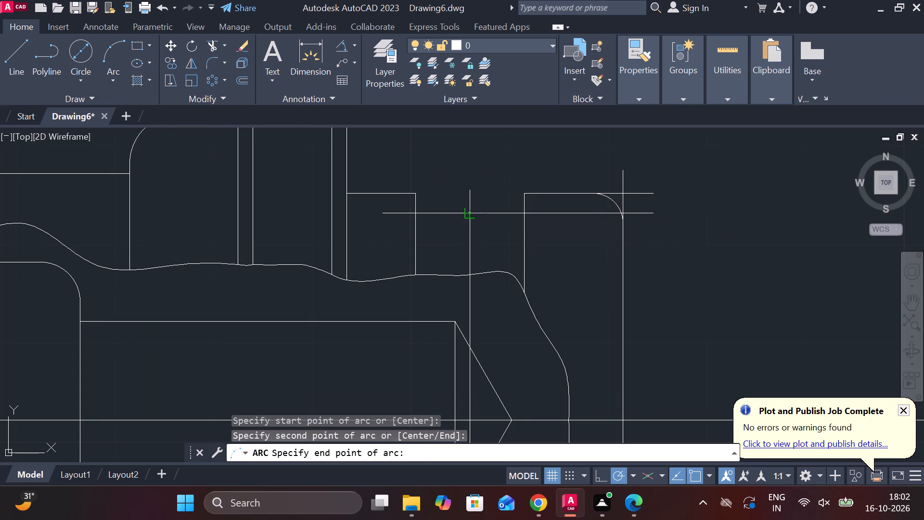
scroll(522, 199, up, 2)
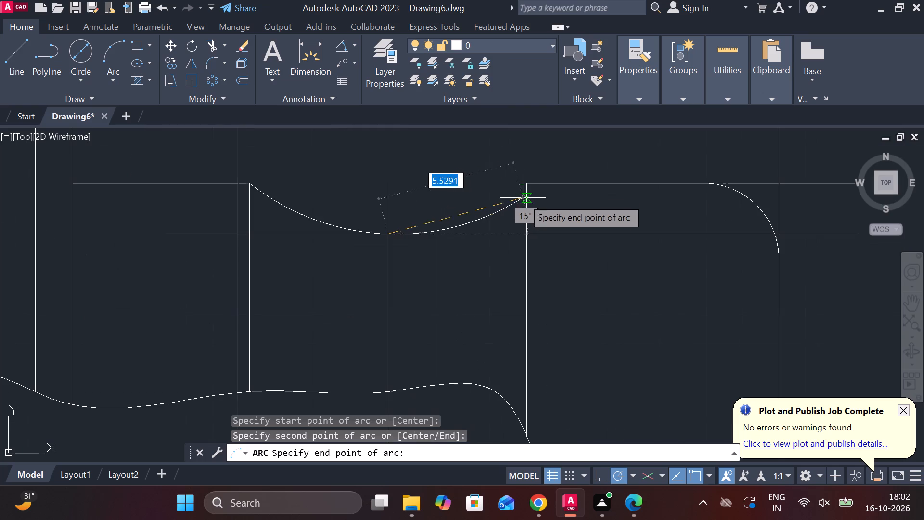
click(526, 184)
Mirror the groove arc about the component's horizontal axis, keeping the source arc.
scroll(547, 171, down, 1)
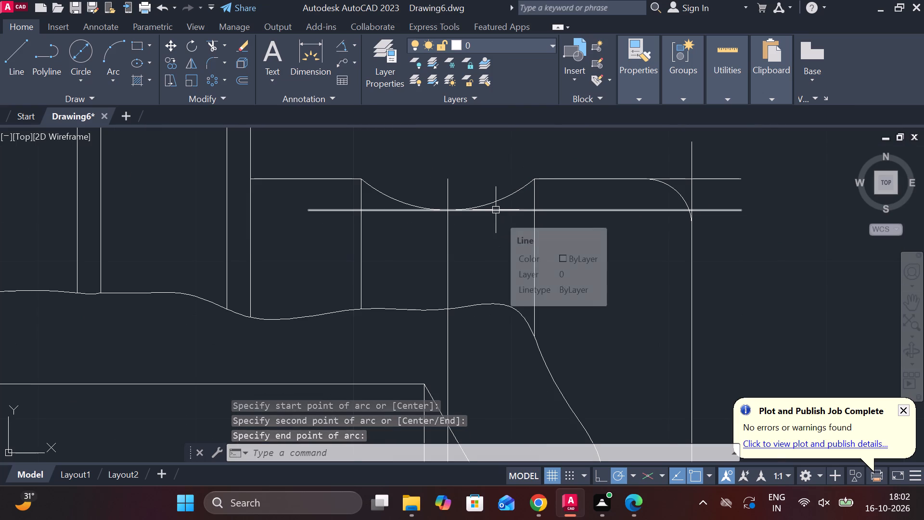
scroll(500, 214, down, 1)
middle_drag(500, 221, 482, 97)
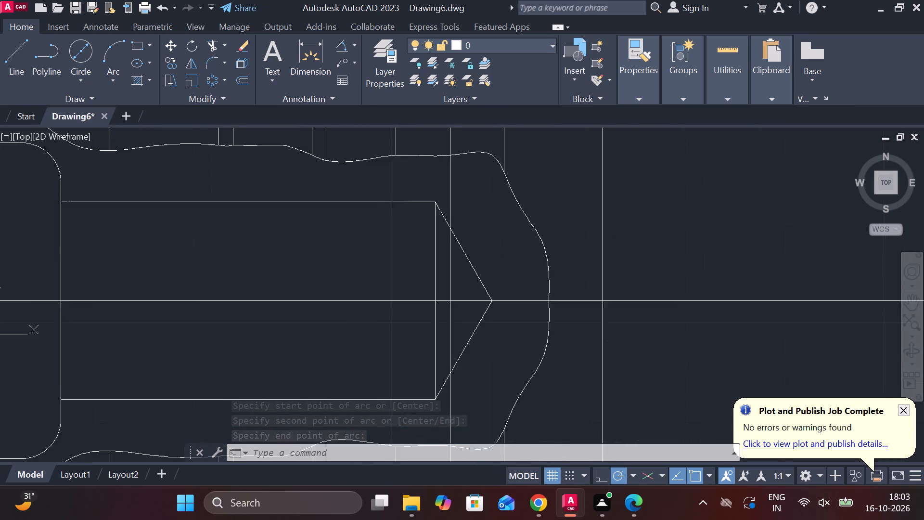
scroll(483, 161, down, 2)
scroll(484, 203, up, 2)
middle_drag(487, 191, 473, 272)
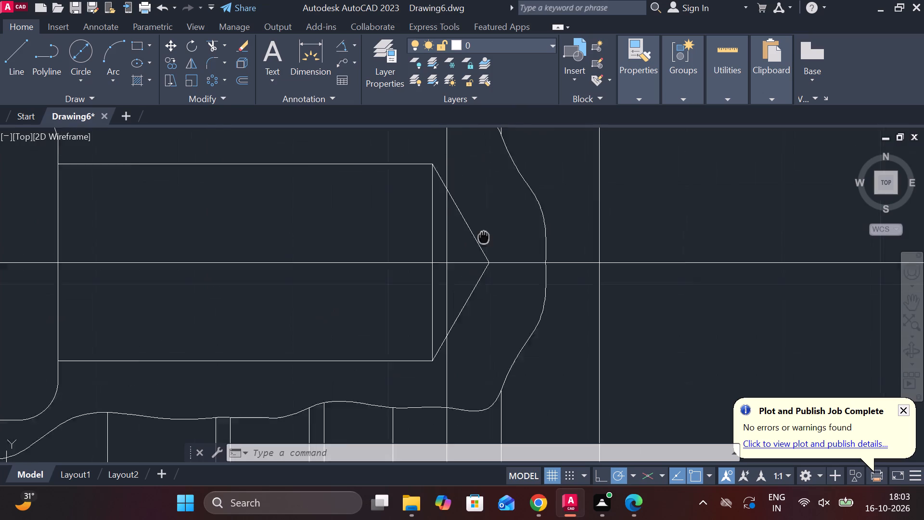
middle_drag(473, 272, 473, 273)
middle_drag(458, 148, 448, 261)
click(456, 208)
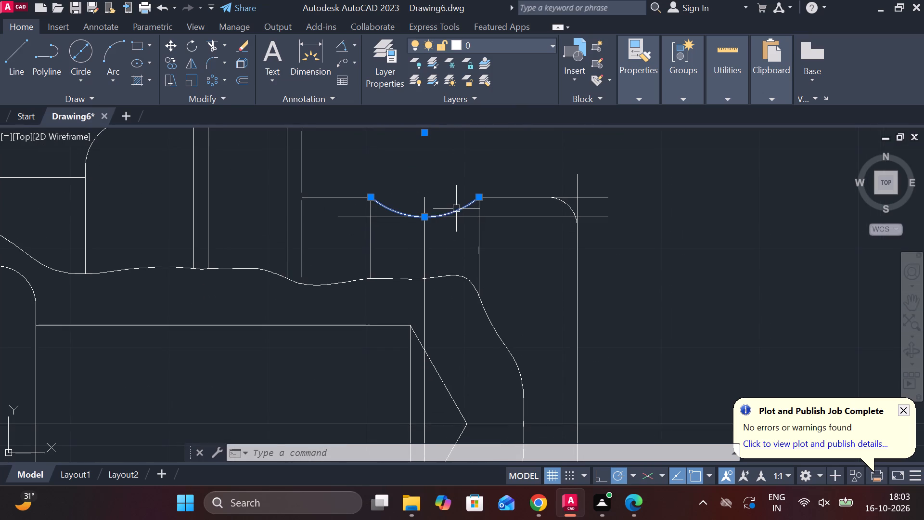
text(mi)
key(Return)
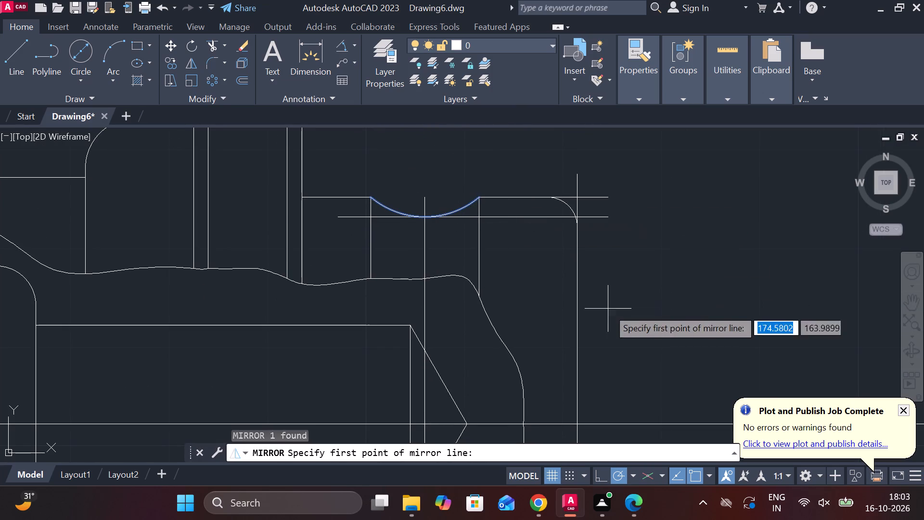
middle_drag(610, 322, 605, 322)
scroll(582, 295, down, 1)
middle_drag(585, 310, 559, 193)
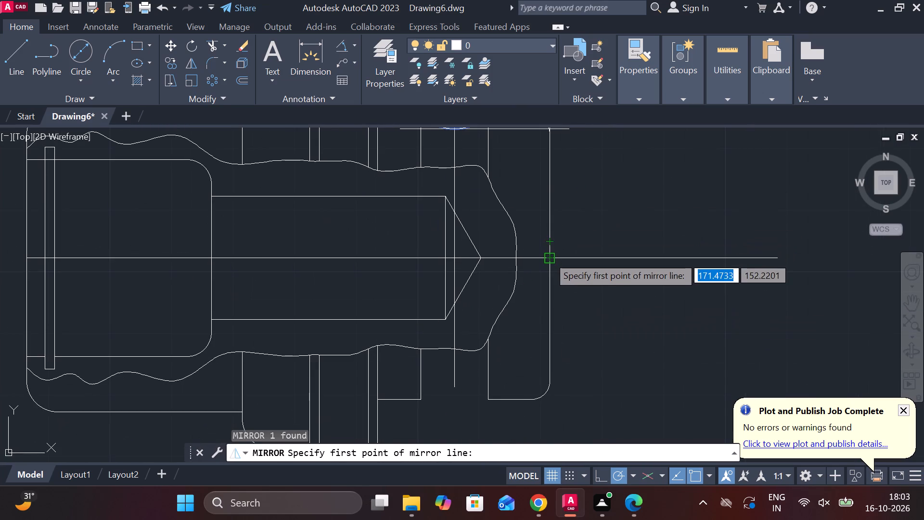
click(548, 256)
click(777, 263)
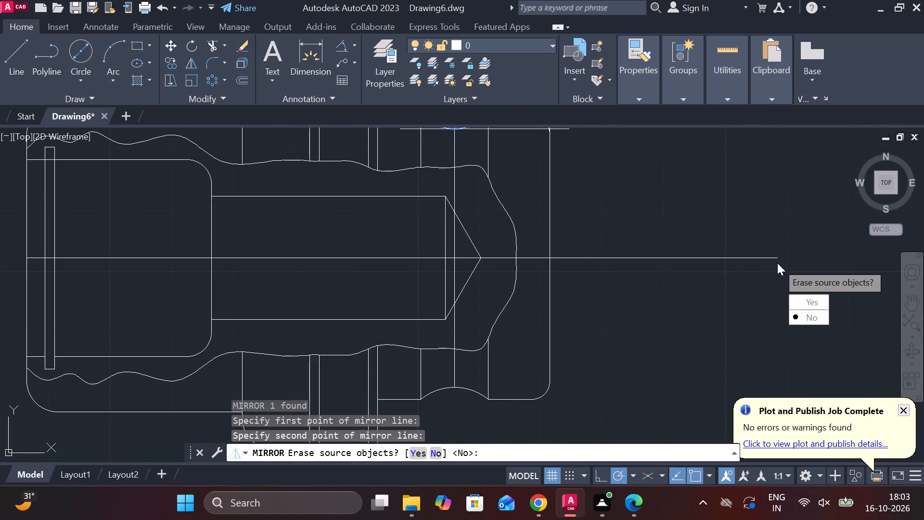
drag(798, 320, 777, 263)
Load the ACAD_ISO02W100 dashed linetype into the drawing with the groove's vertical centre line selected.
scroll(684, 253, down, 1)
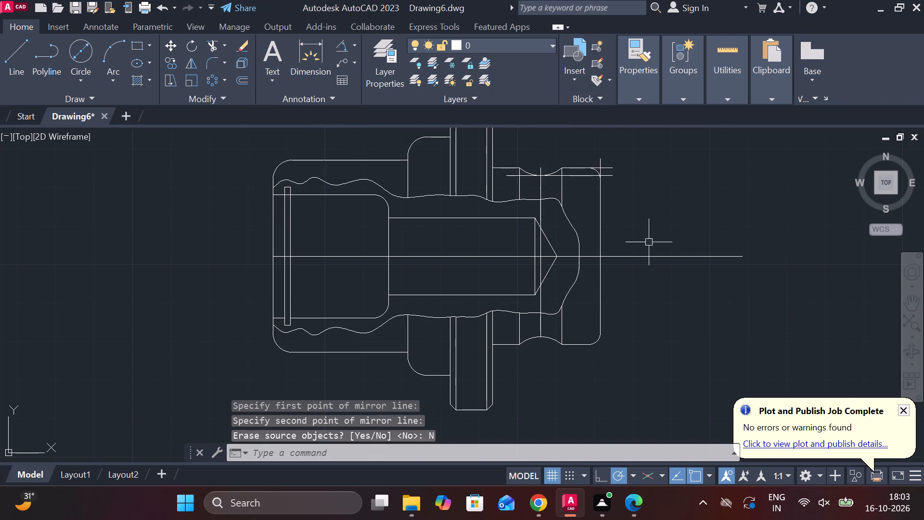
scroll(615, 231, up, 1)
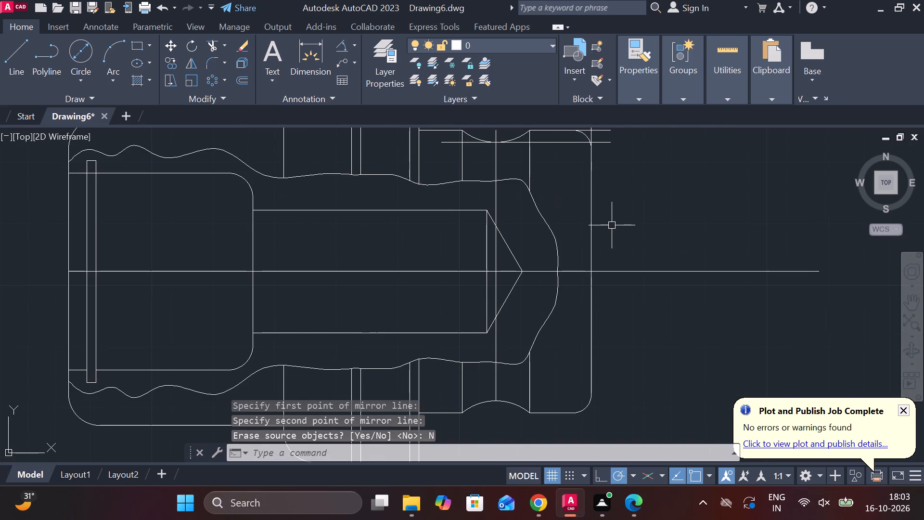
click(498, 170)
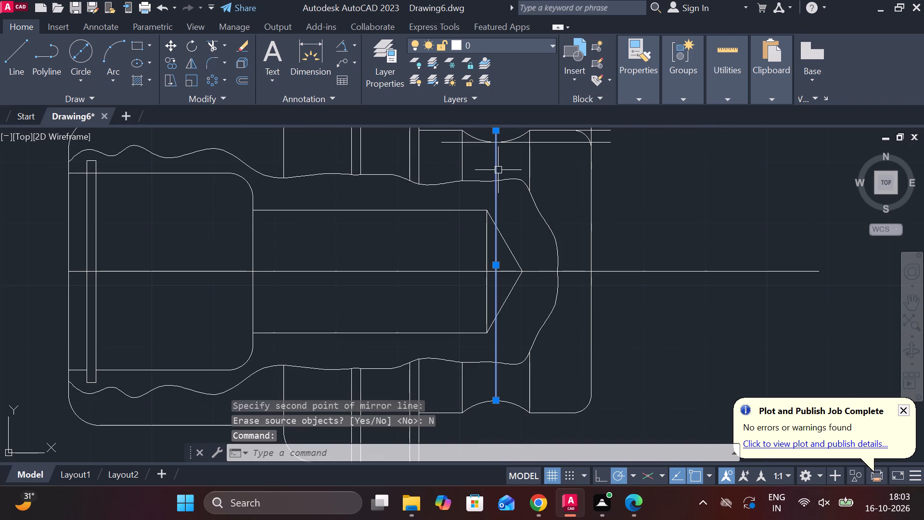
click(647, 103)
click(761, 149)
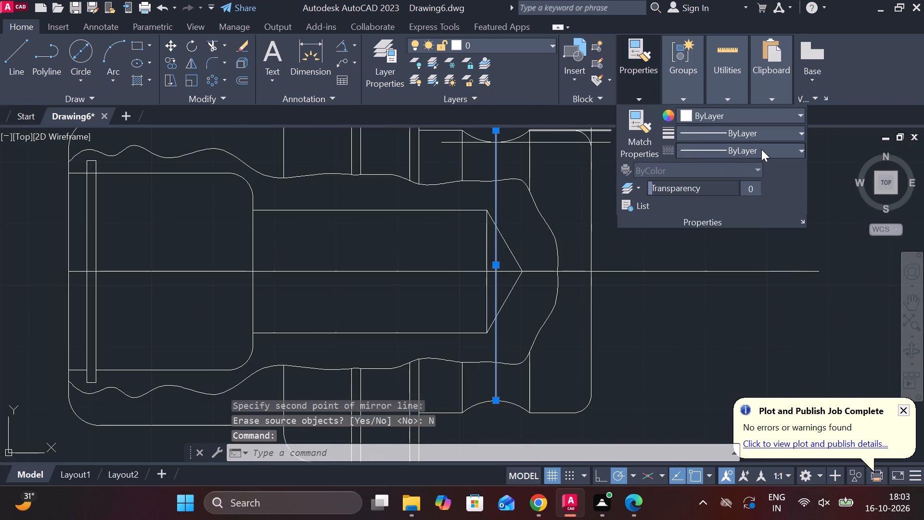
click(709, 218)
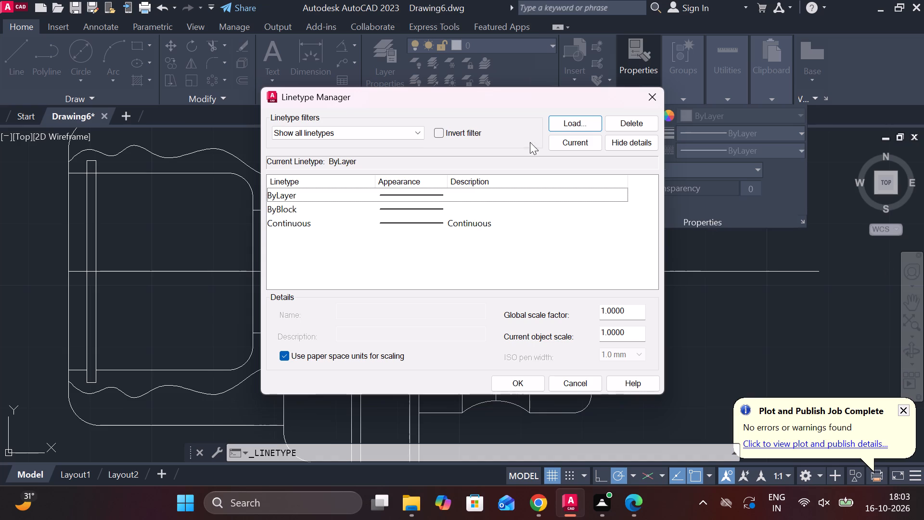
click(581, 118)
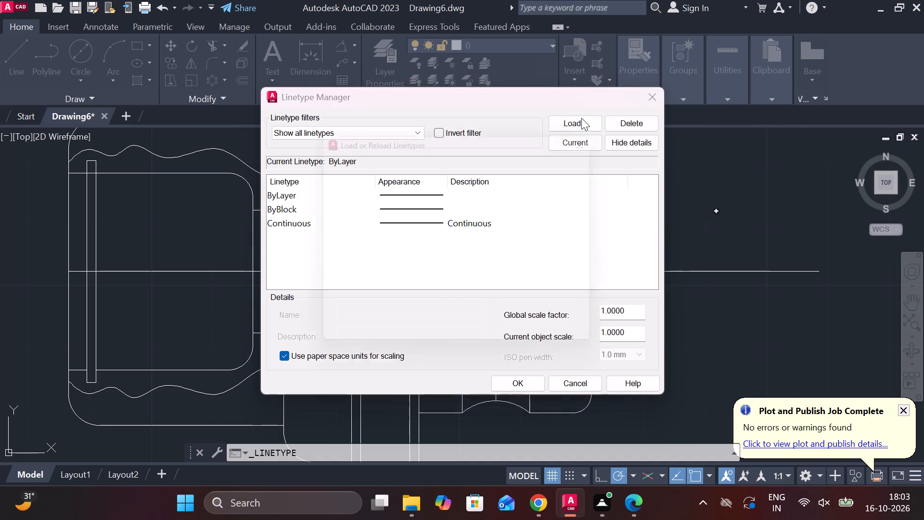
click(446, 218)
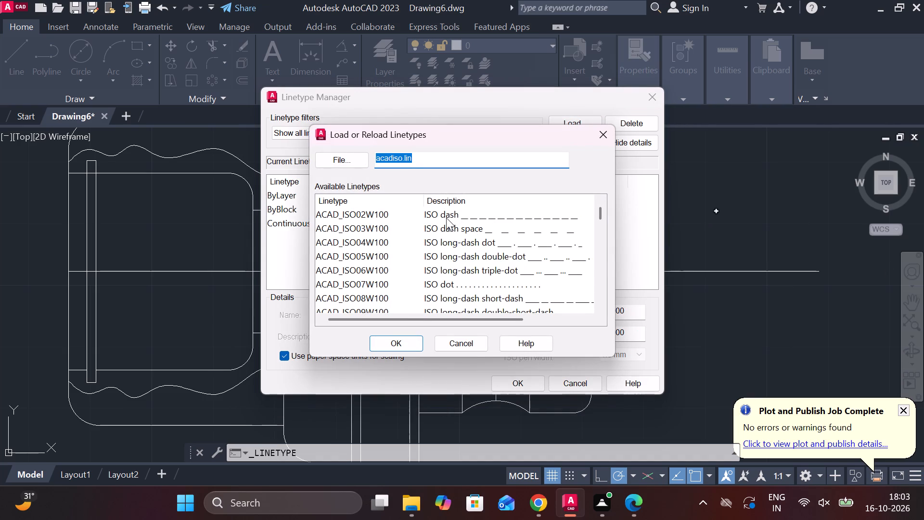
click(404, 336)
click(497, 383)
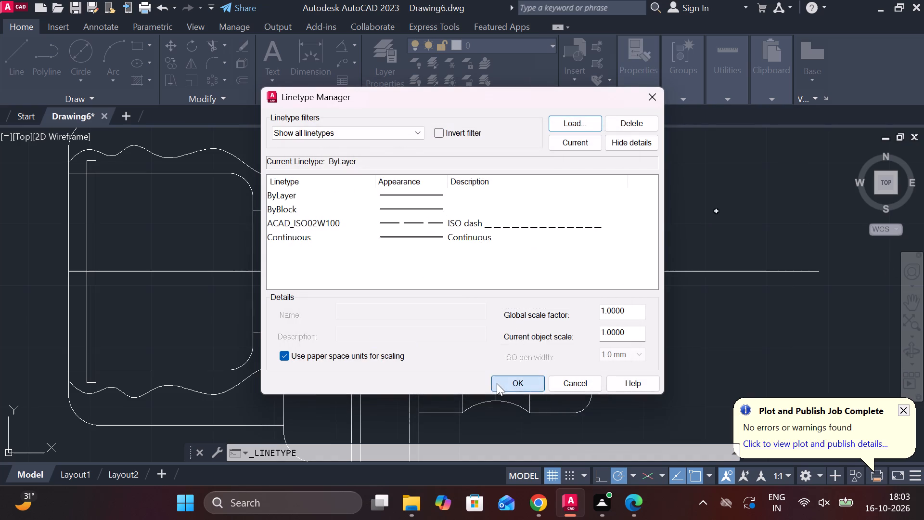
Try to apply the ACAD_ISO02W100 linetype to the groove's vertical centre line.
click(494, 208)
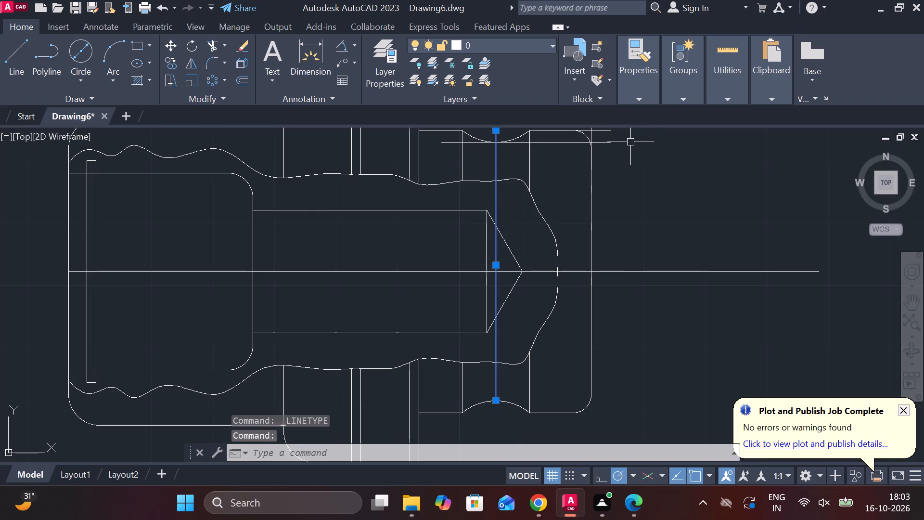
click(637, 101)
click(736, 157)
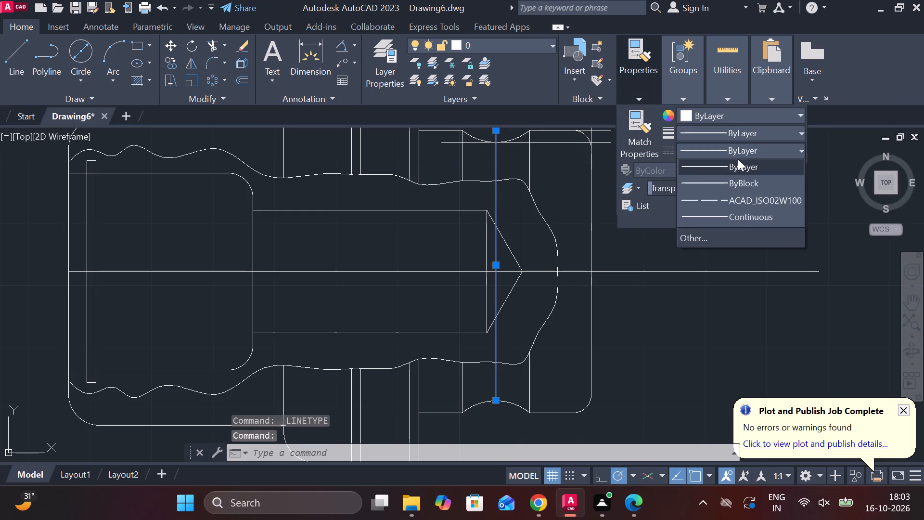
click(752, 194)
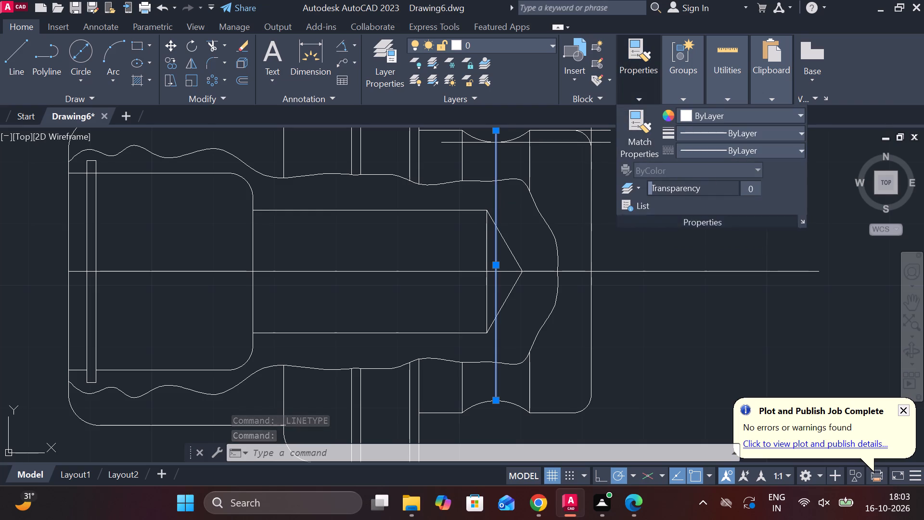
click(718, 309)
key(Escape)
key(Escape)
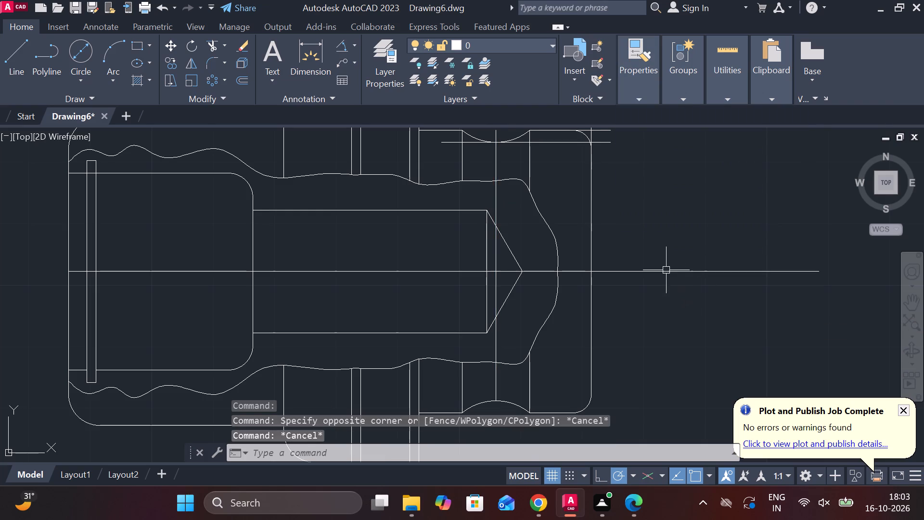
Apply the ACAD_ISO02W100 linetype to the groove's vertical centre line.
click(496, 199)
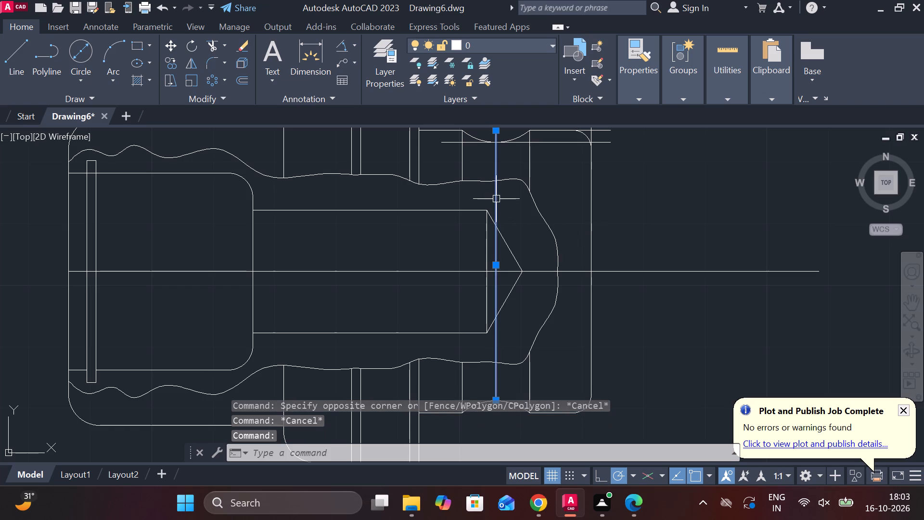
click(642, 102)
click(740, 156)
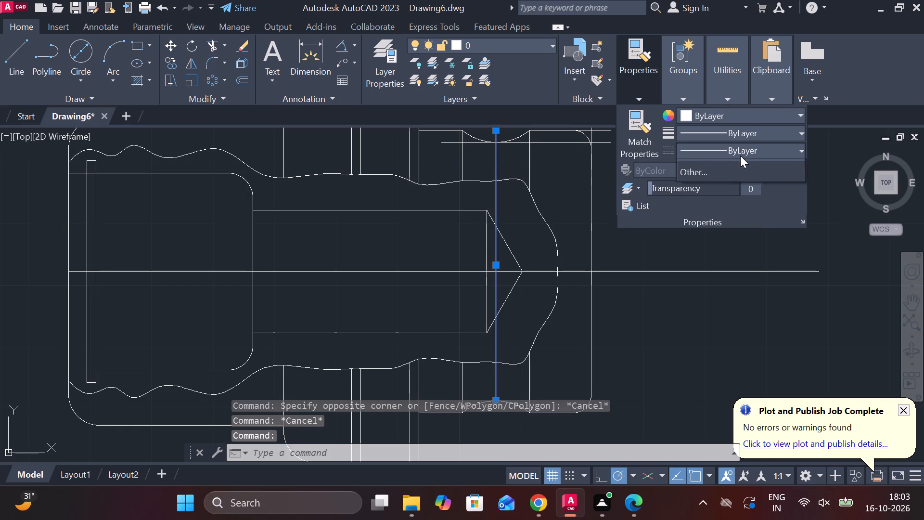
click(723, 201)
key(Escape)
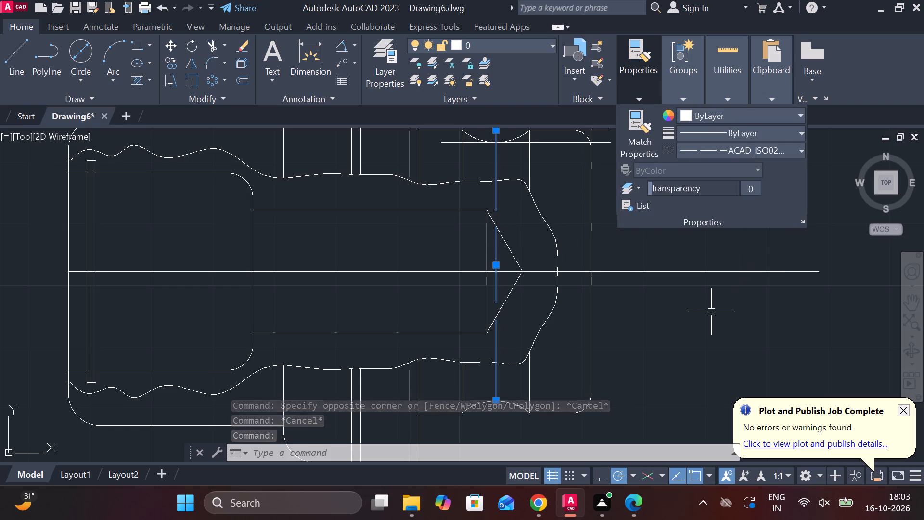
Set the linetype global scale factor and the current object scale both to 0.5.
scroll(686, 311, down, 1)
scroll(620, 290, up, 1)
click(537, 184)
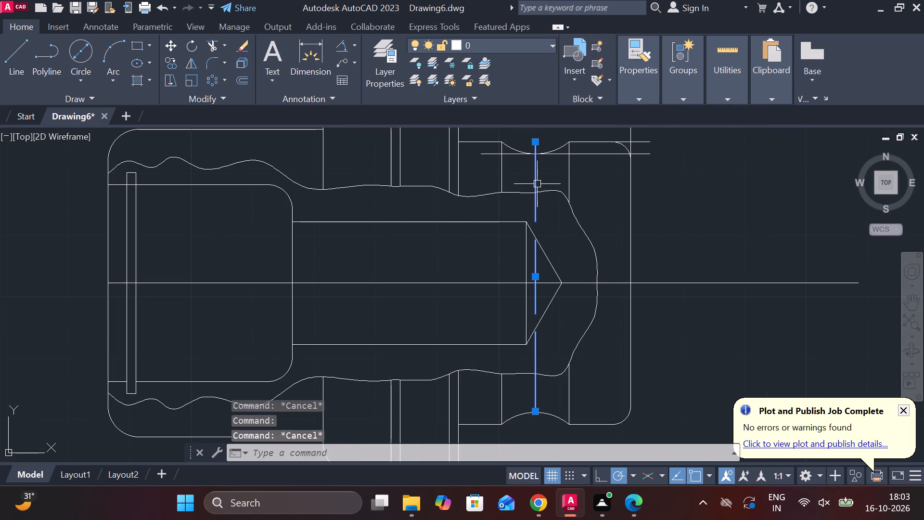
click(638, 100)
click(752, 154)
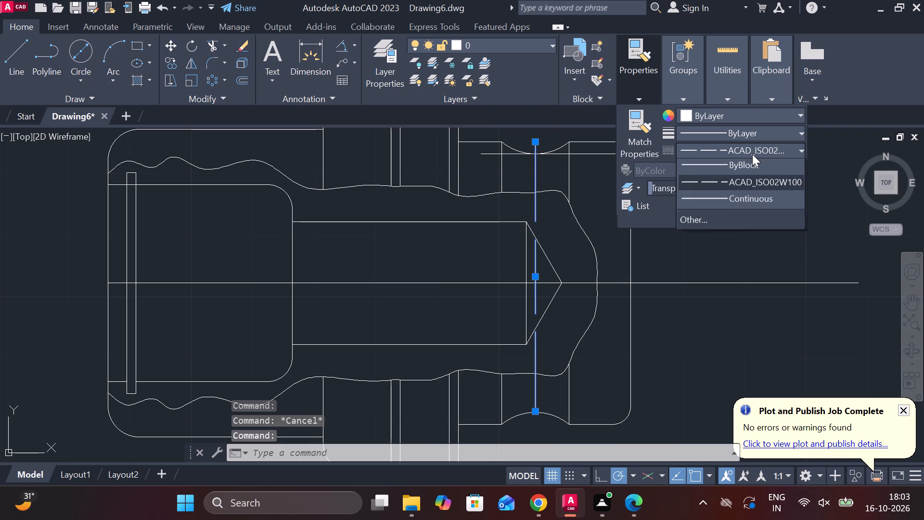
click(710, 234)
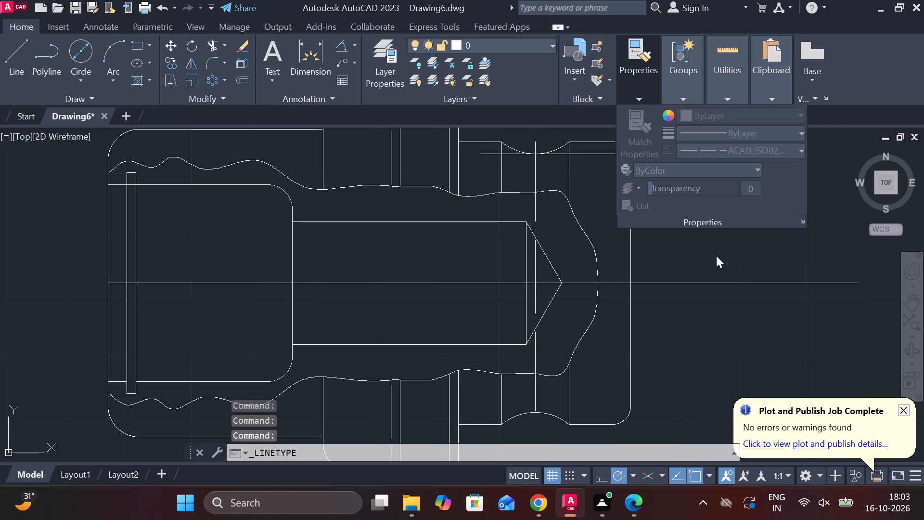
drag(626, 308, 571, 313)
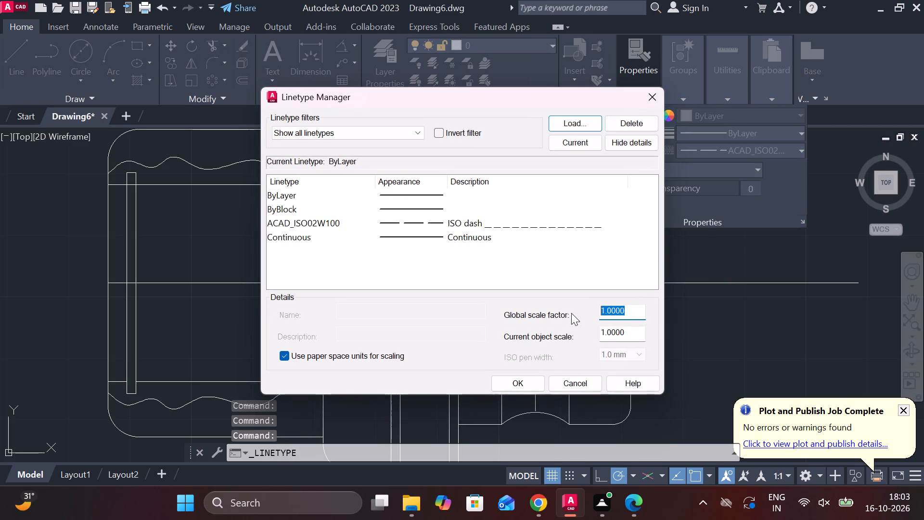
text(.5)
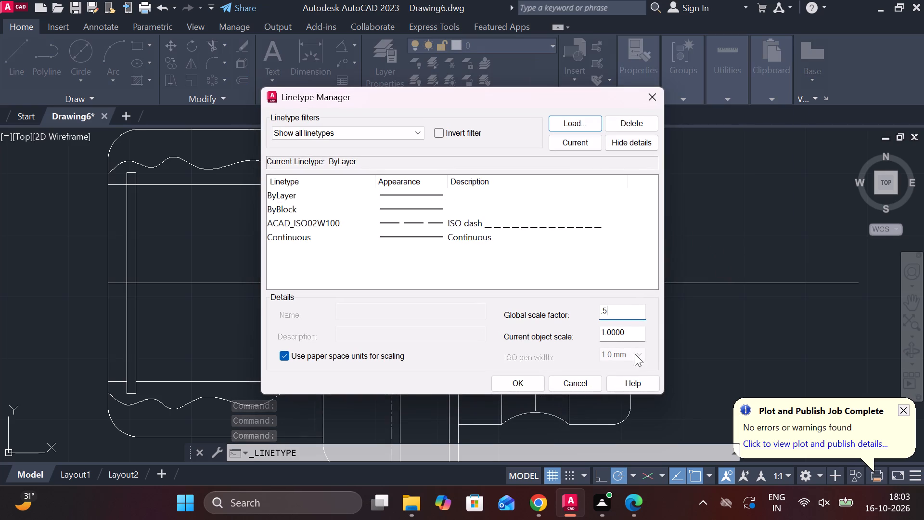
drag(629, 338, 592, 338)
text(.5)
click(542, 377)
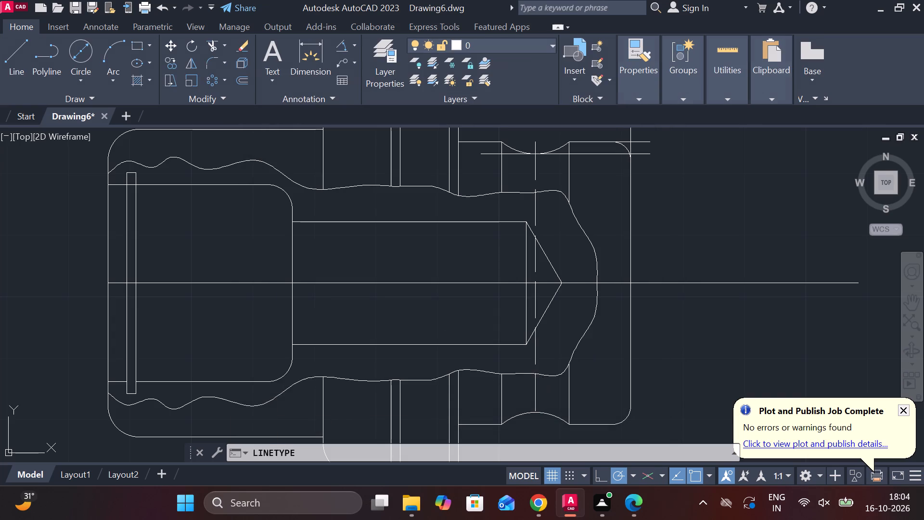
key(Escape)
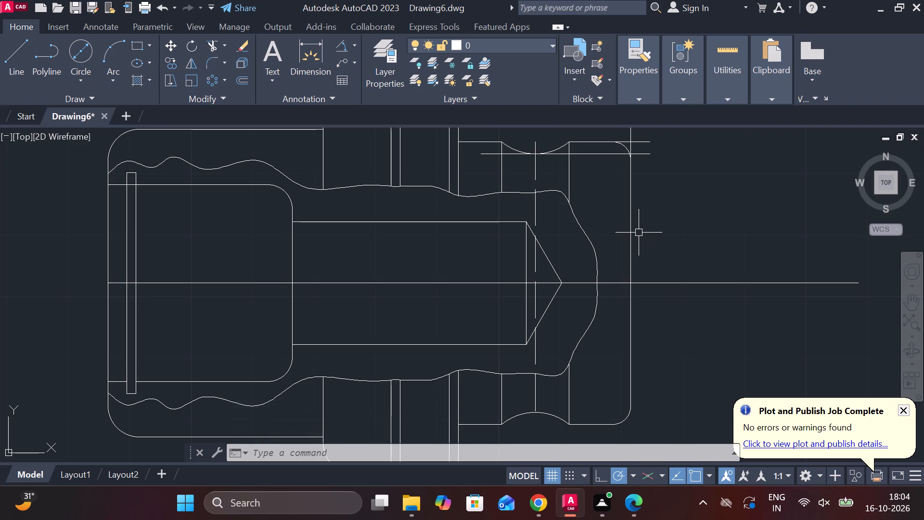
Trim the horizontal construction line at the upper groove's bottom, left of the groove's centre line and everywhere right of the groove.
scroll(642, 233, up, 2)
middle_drag(648, 233, 702, 396)
key(grave)
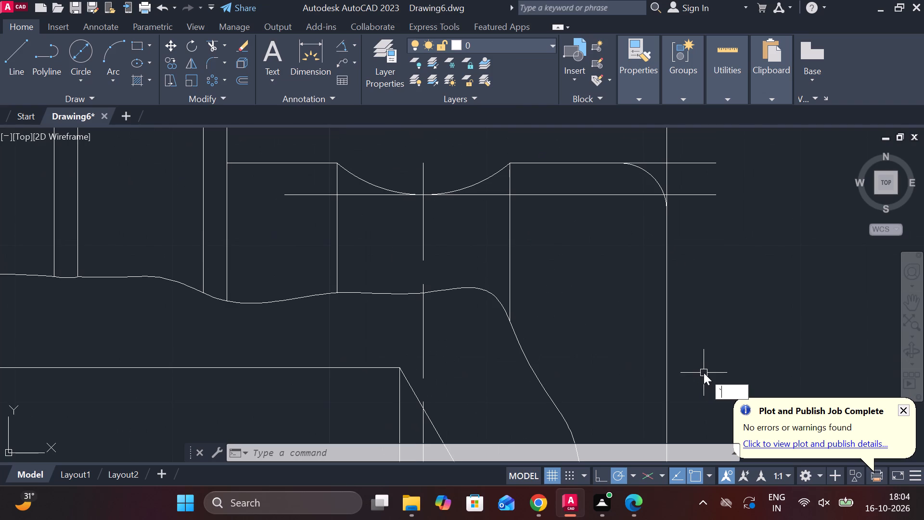
key(Escape)
key(Escape)
text(tr)
key(space)
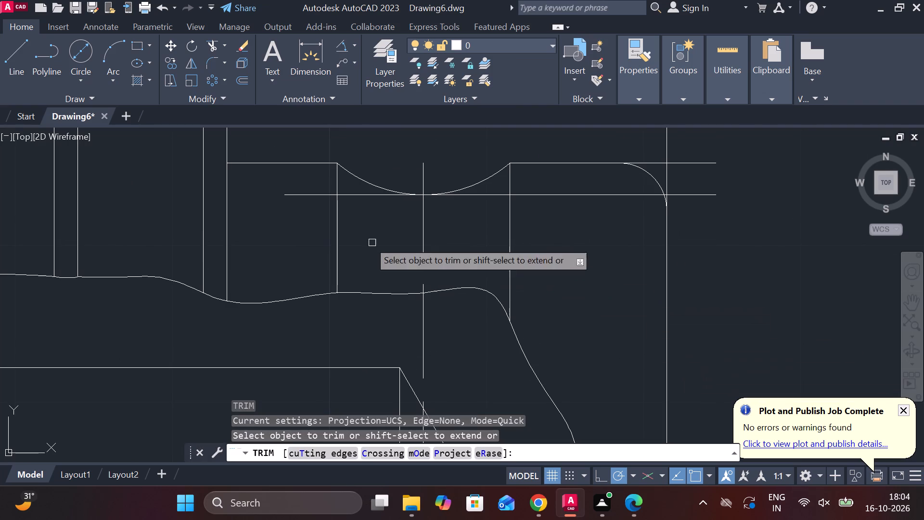
click(317, 190)
click(312, 206)
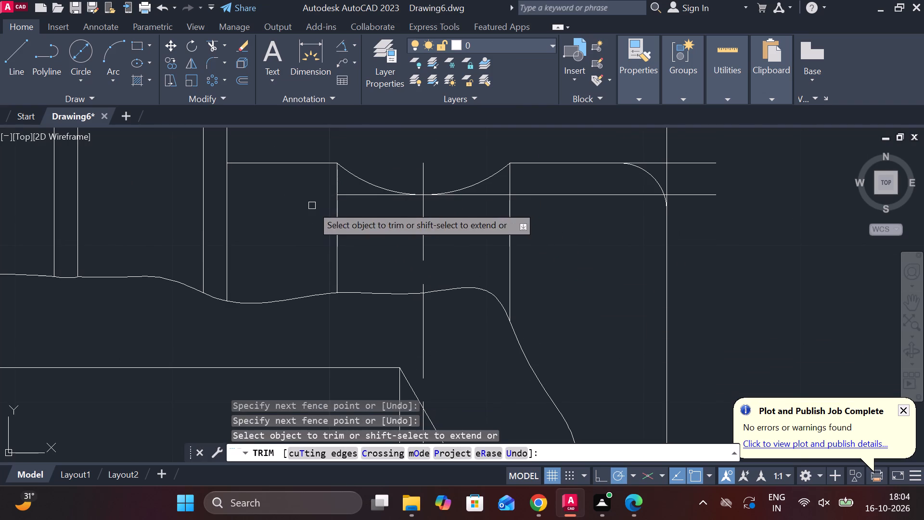
click(370, 197)
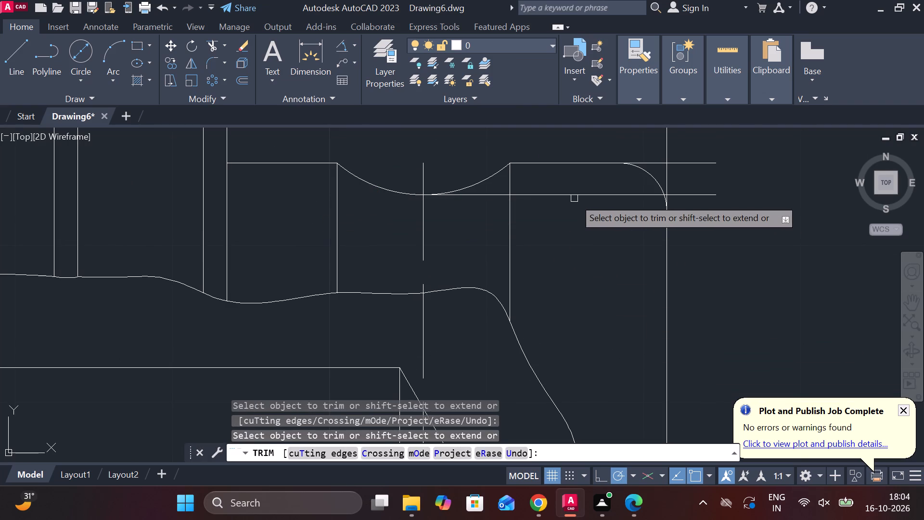
click(572, 196)
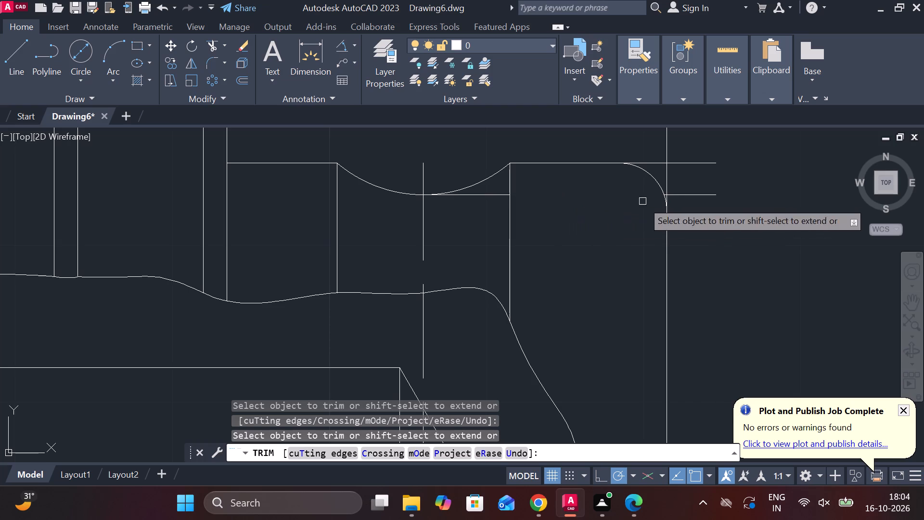
click(676, 195)
Trim the excess top edge and end face lines outside the rounded upper corner of the component's right end.
click(681, 166)
click(669, 158)
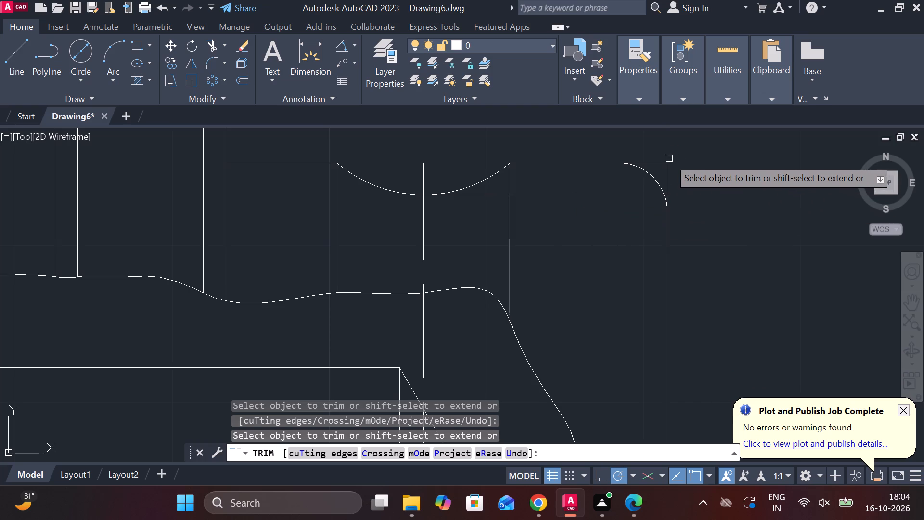
double_click(654, 162)
click(666, 171)
scroll(666, 191, up, 2)
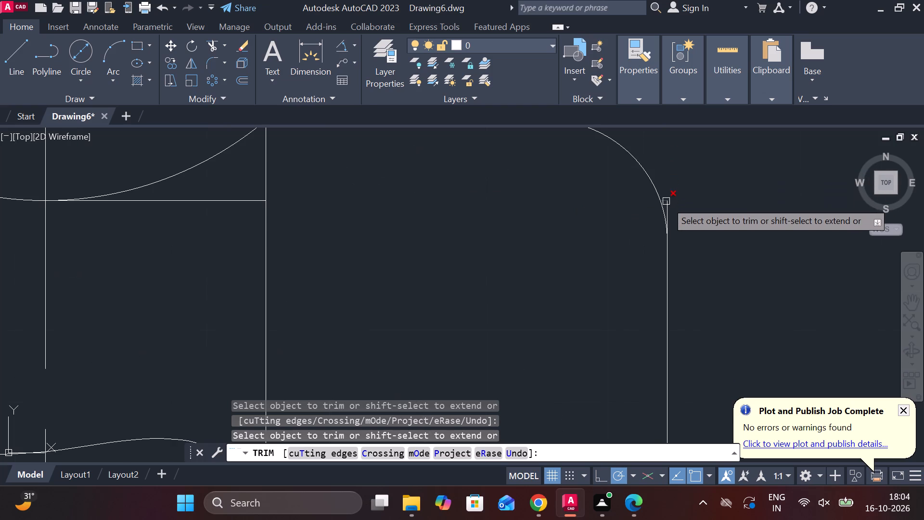
click(666, 201)
click(667, 207)
scroll(659, 204, down, 2)
scroll(618, 173, up, 2)
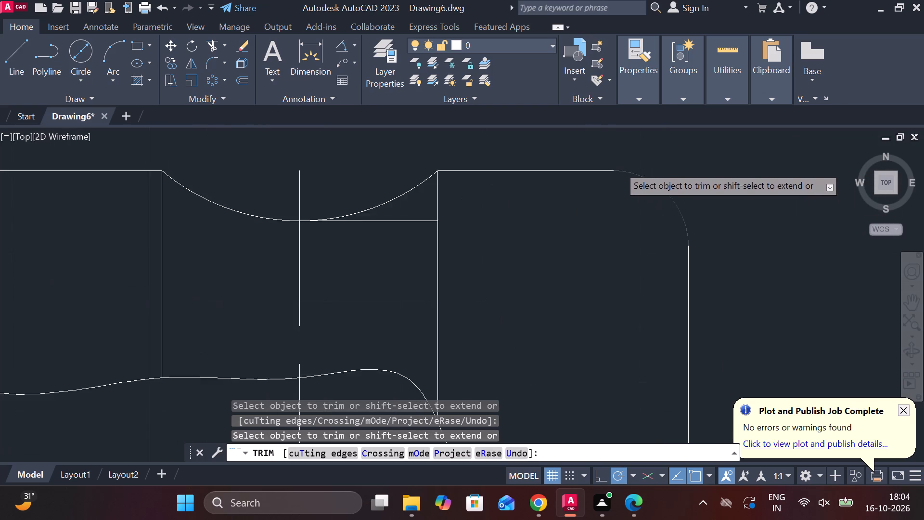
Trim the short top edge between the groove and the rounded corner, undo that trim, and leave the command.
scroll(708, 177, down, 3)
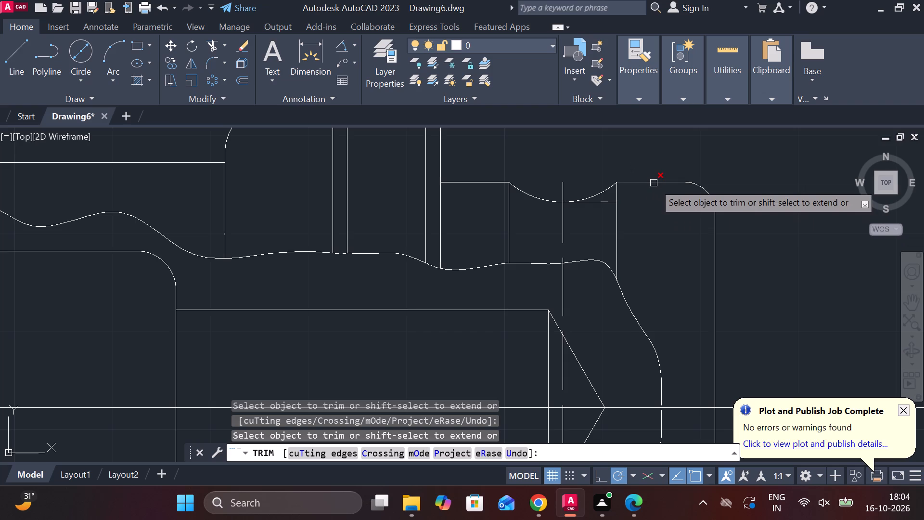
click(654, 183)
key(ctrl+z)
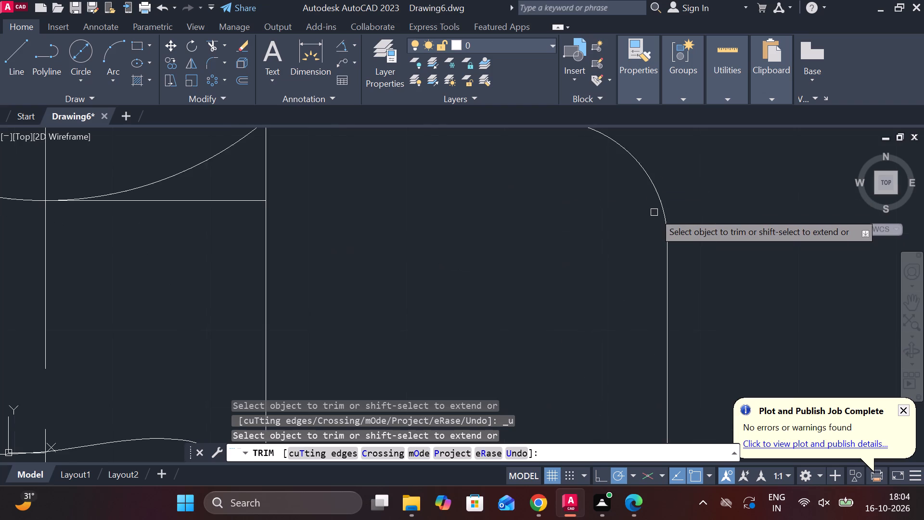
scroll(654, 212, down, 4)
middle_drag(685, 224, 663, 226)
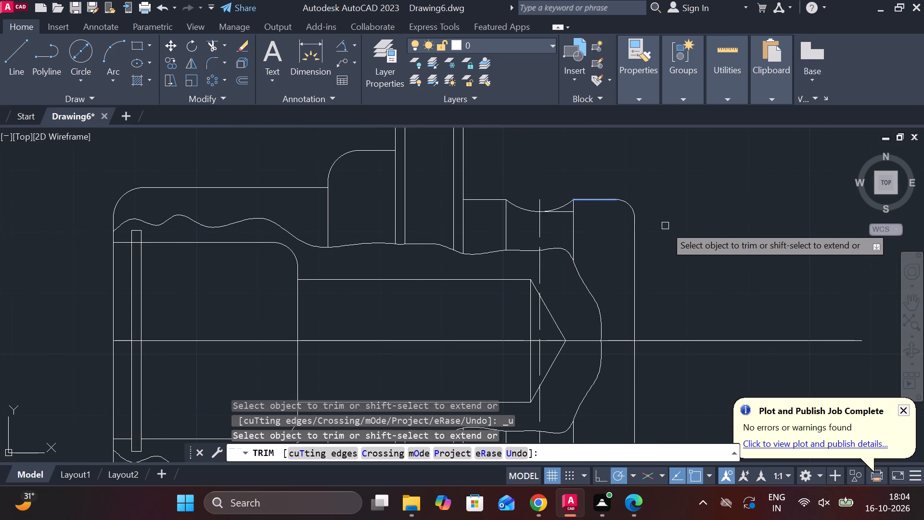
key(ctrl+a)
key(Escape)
Trim the horizontal axis line between the wavy break line and the component's right end face.
middle_drag(696, 273, 648, 182)
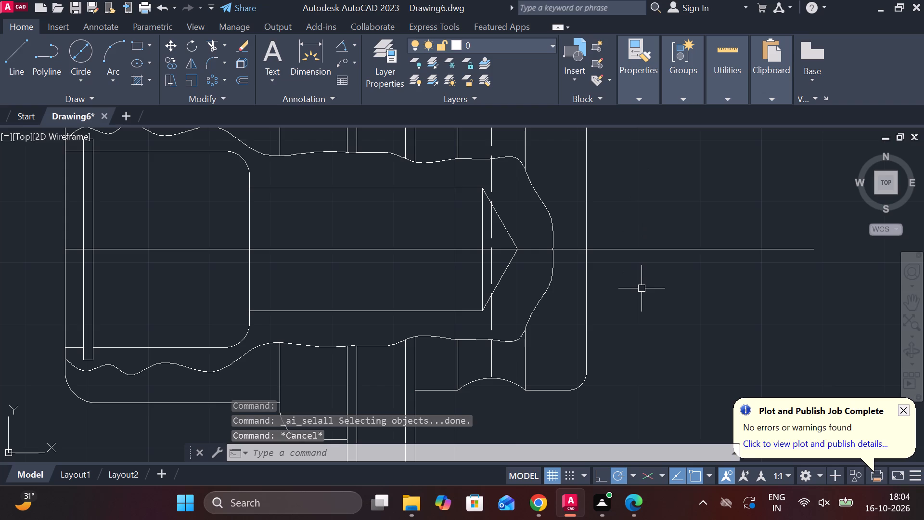
middle_drag(642, 266, 615, 320)
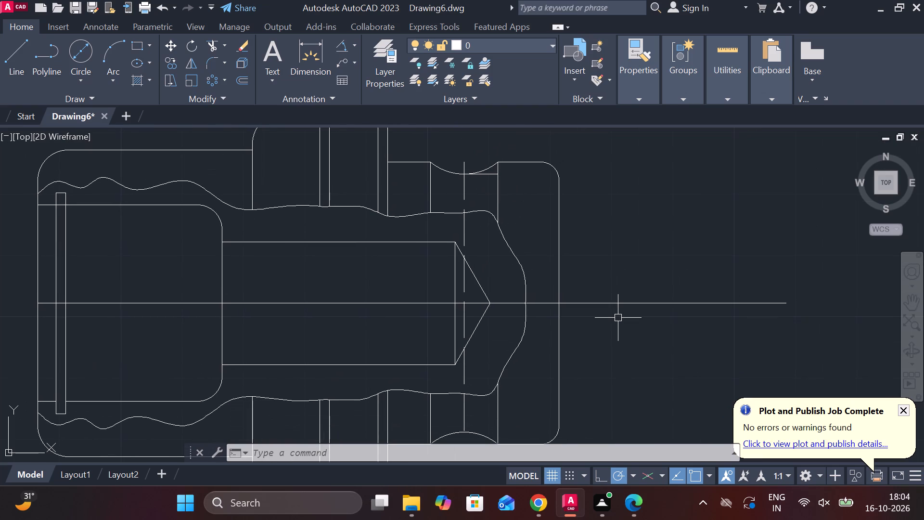
middle_click(618, 318)
middle_drag(710, 328, 606, 354)
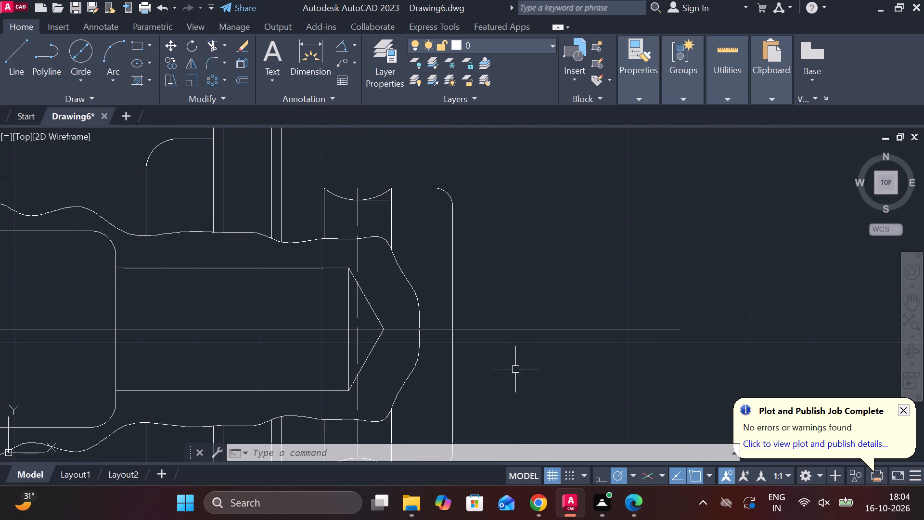
text(tr)
key(space)
click(434, 327)
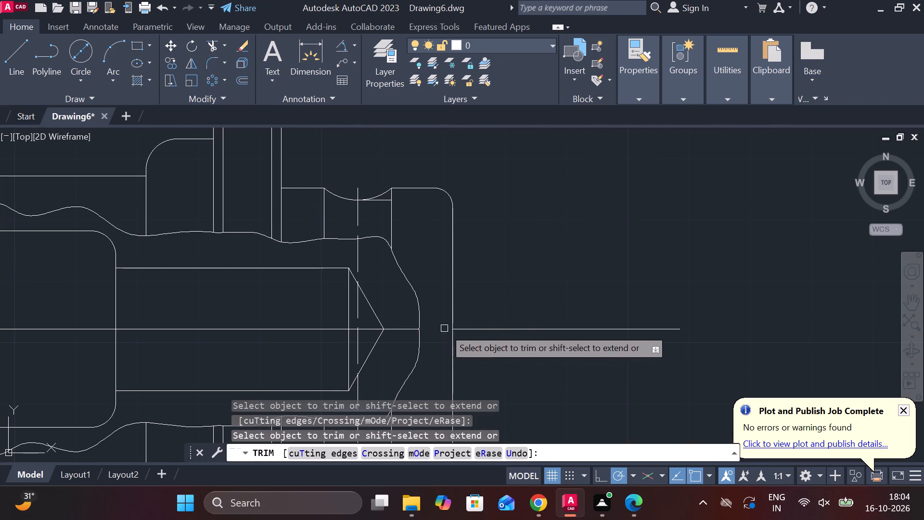
key(Escape)
Offset the axis line extending beyond the right end face by 17, once above and once below.
click(541, 327)
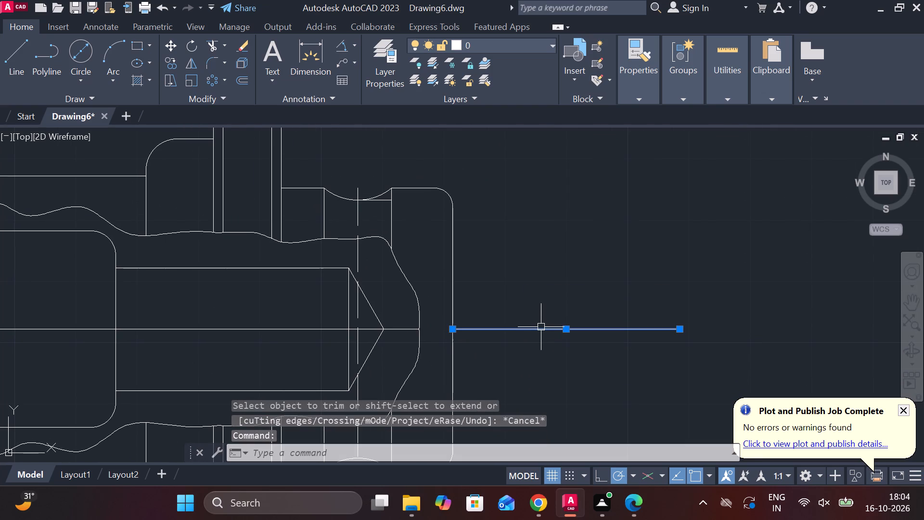
key(o)
key(Return)
key(Return)
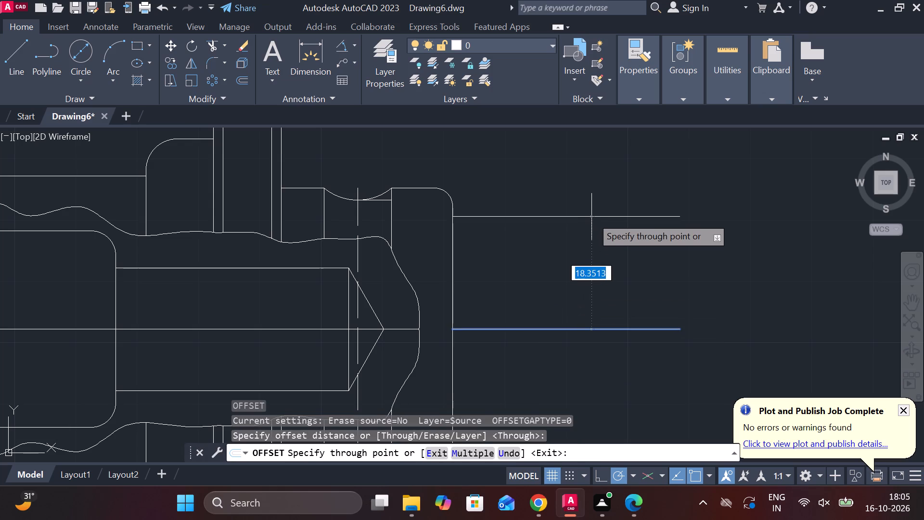
text(17)
key(space)
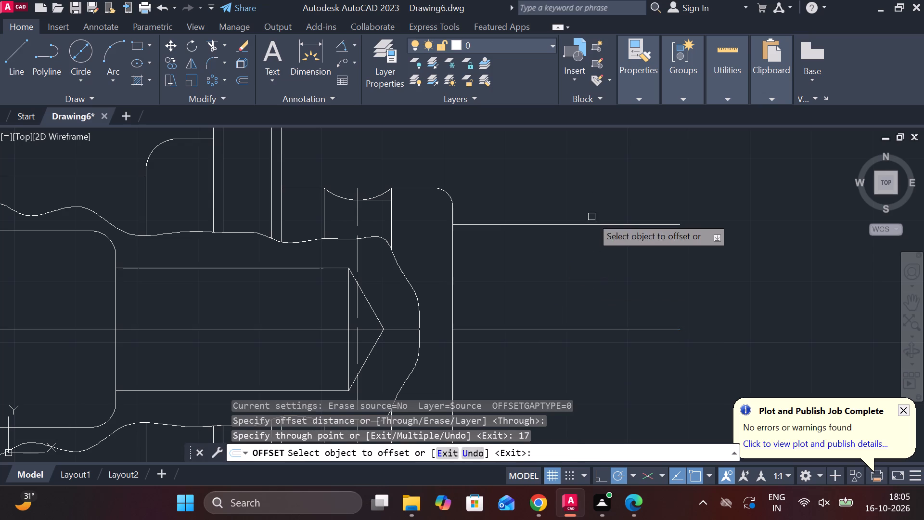
click(594, 332)
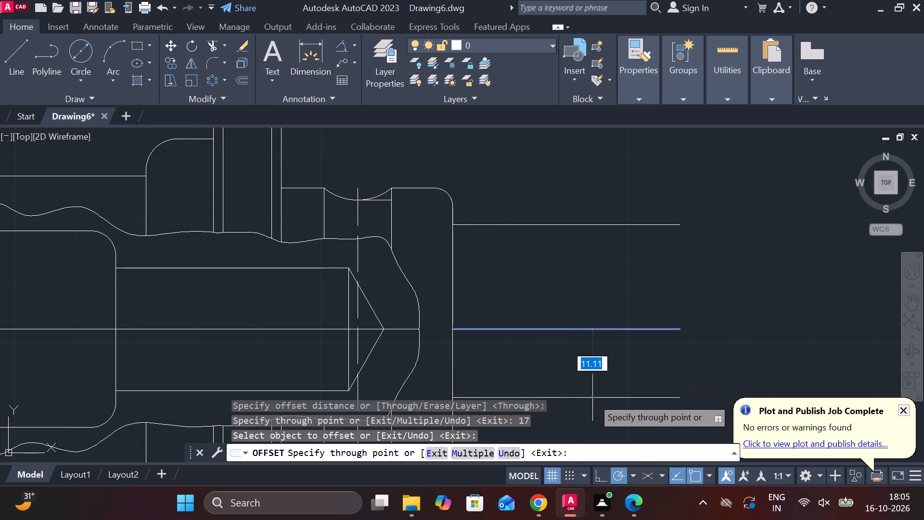
text(17)
key(Return)
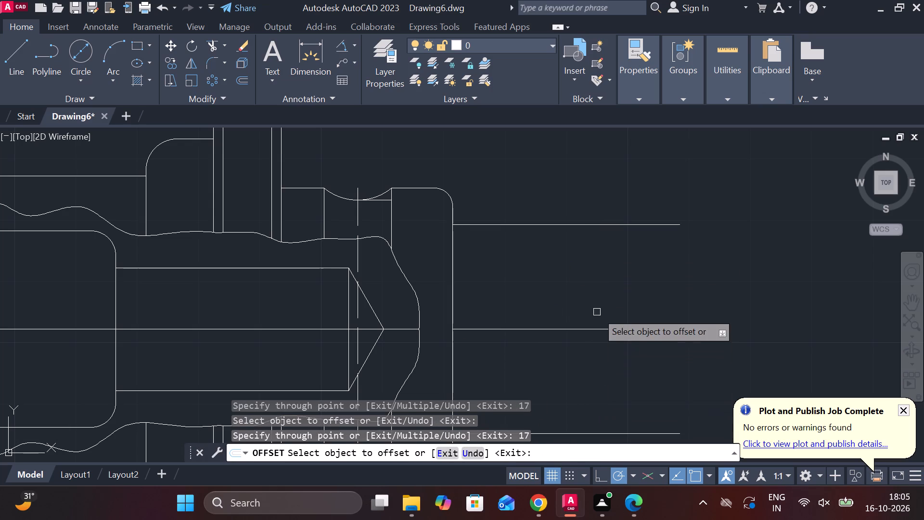
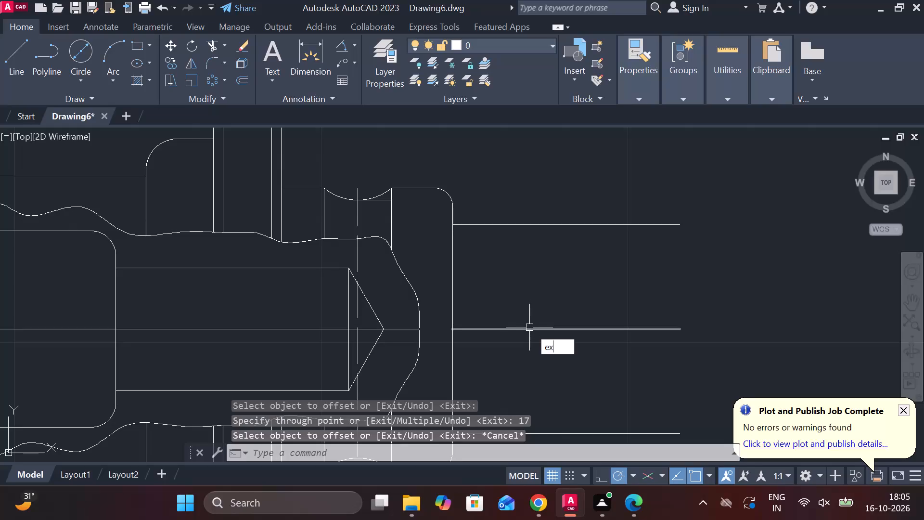
Extend the axis line beyond the right end face back to the wavy break line.
click(526, 332)
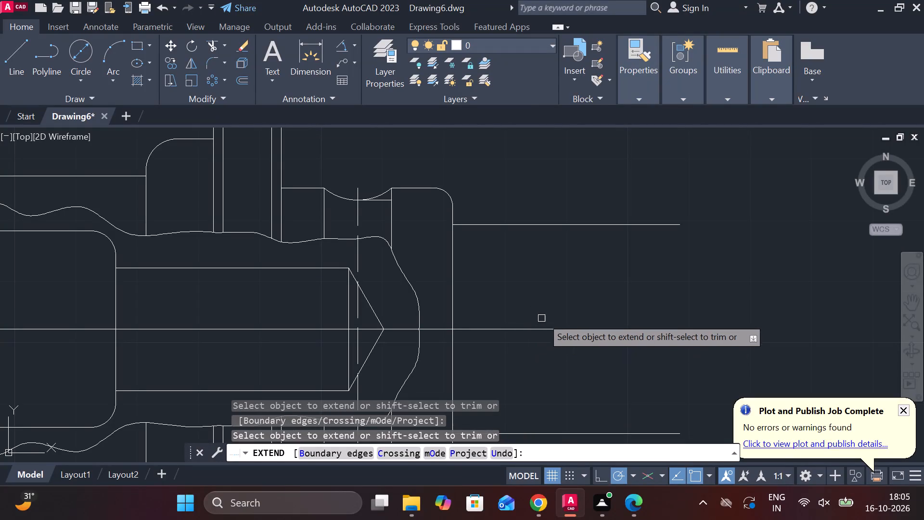
key(Escape)
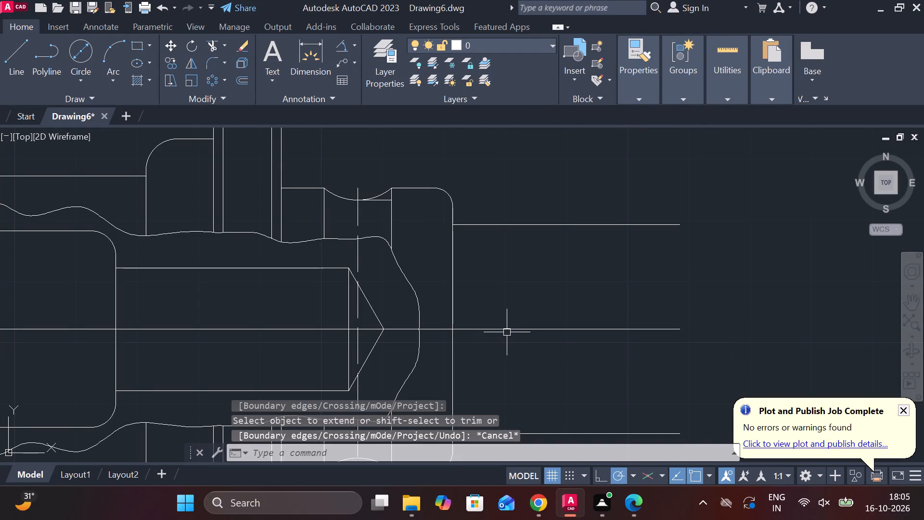
Join the outer axis line and the component's inner horizontal axis line into a single line.
click(507, 332)
scroll(568, 311, down, 1)
middle_drag(568, 311, 689, 292)
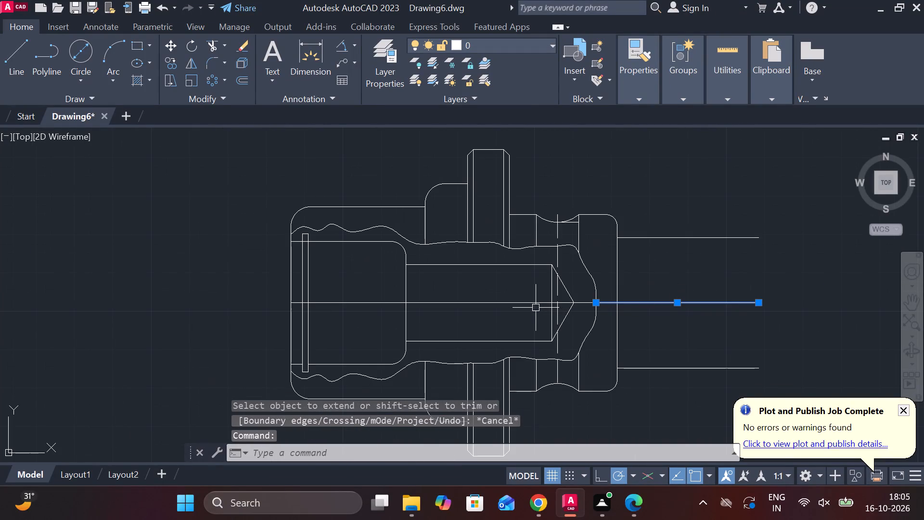
click(531, 304)
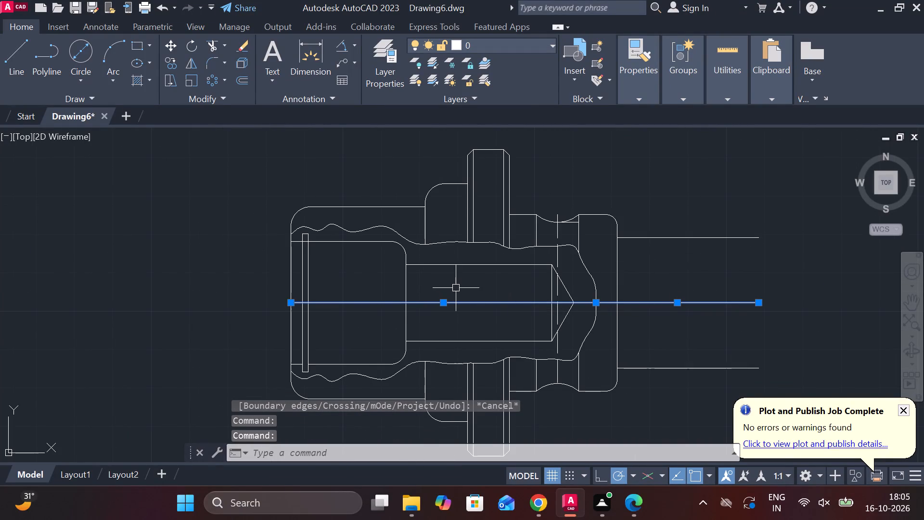
key(j)
key(Return)
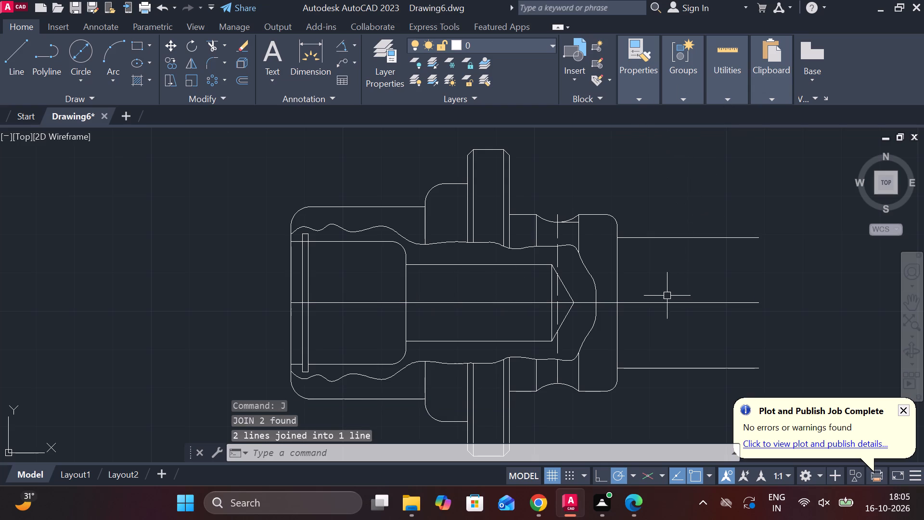
Set the linetype of the joined horizontal axis line to the dashed ACAD_ISO02 style.
click(665, 303)
click(629, 96)
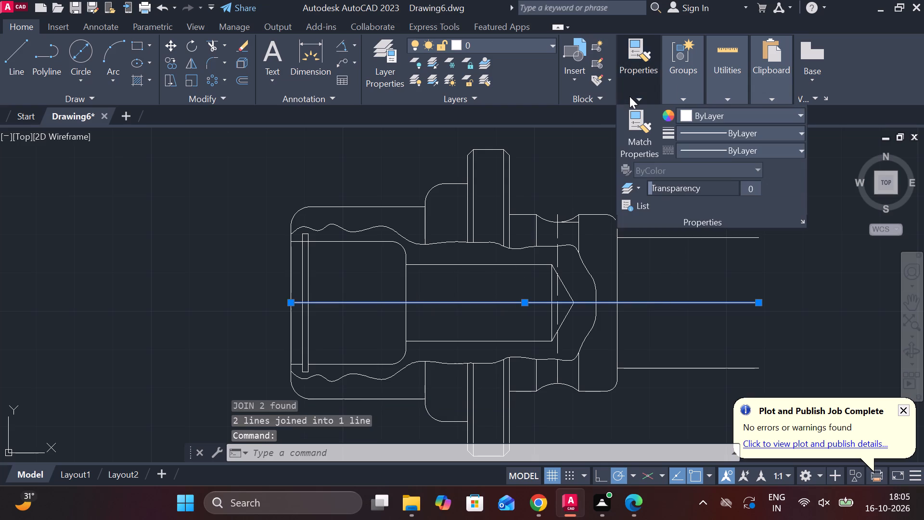
click(774, 157)
click(767, 200)
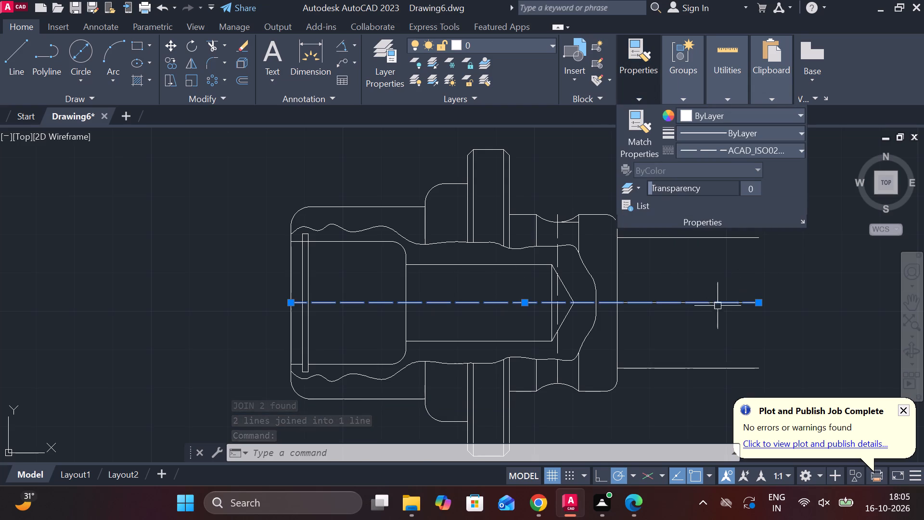
click(728, 323)
click(742, 337)
key(Escape)
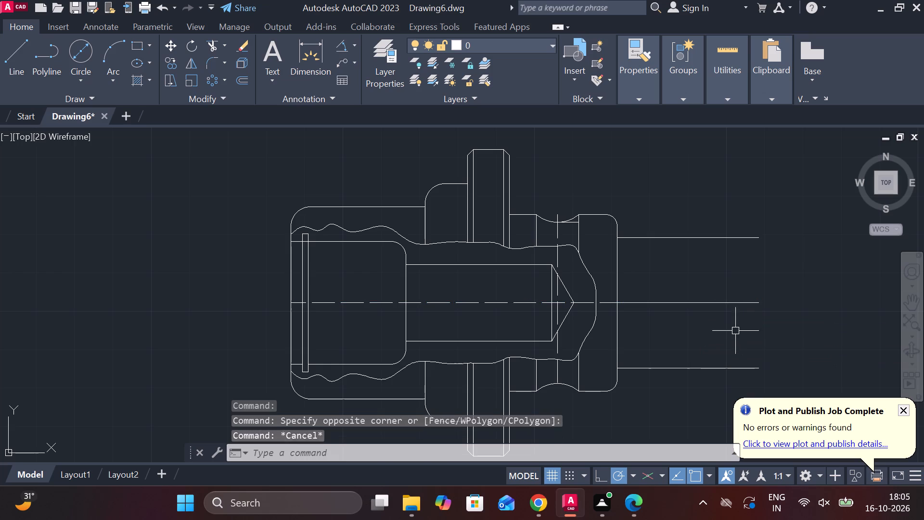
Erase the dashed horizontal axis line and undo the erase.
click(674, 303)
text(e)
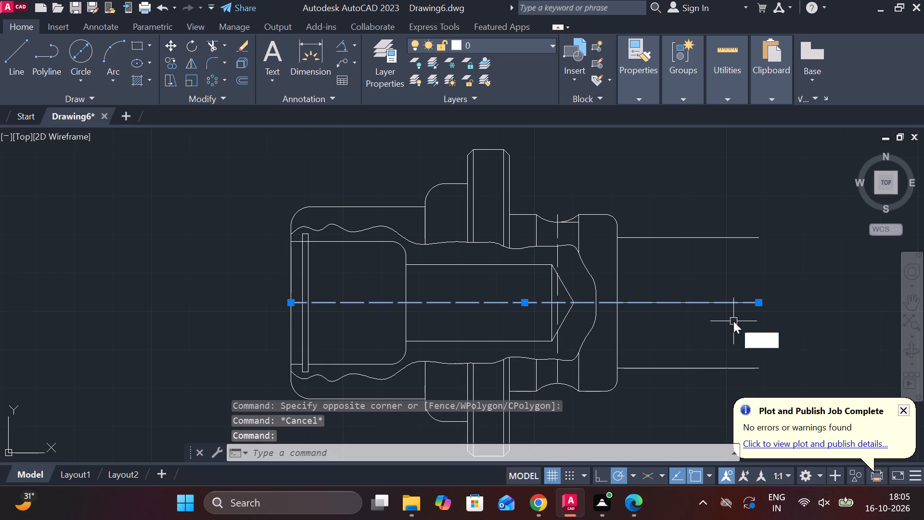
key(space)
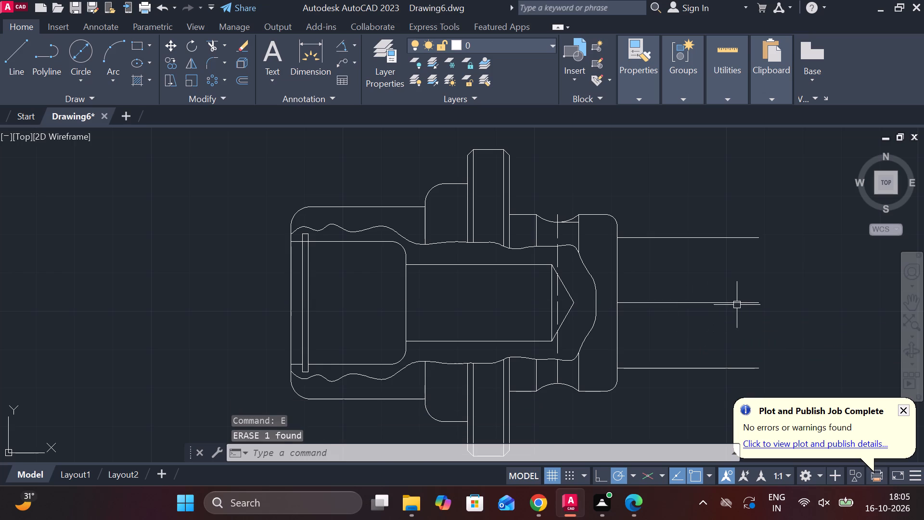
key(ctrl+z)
Trim the overlapping axis lines beyond the component's right end face.
text(tr)
key(space)
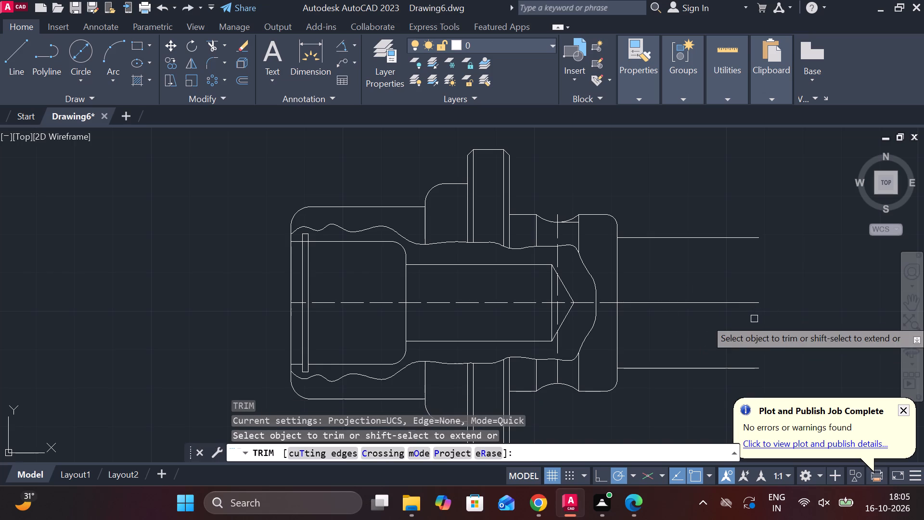
click(716, 301)
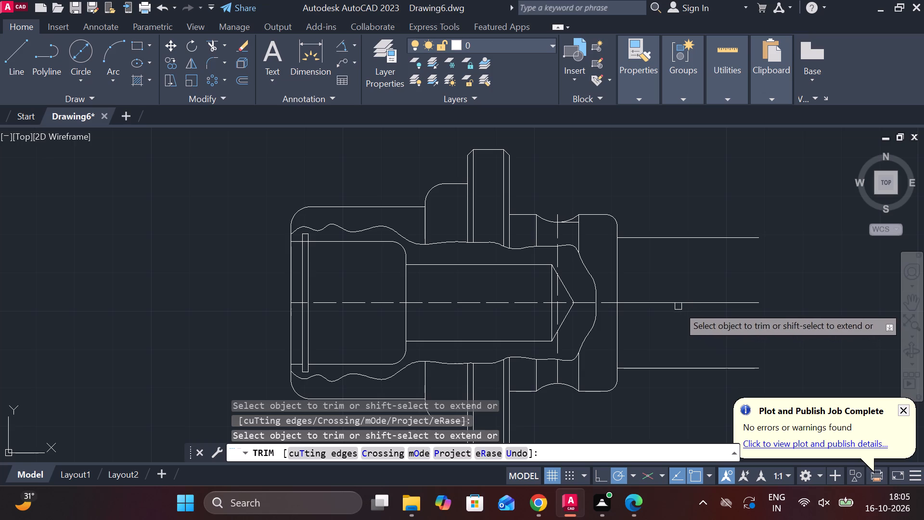
click(677, 306)
key(Escape)
Lengthen the dashed axis line from the right end face to just past the ends of the two offset lines.
click(517, 305)
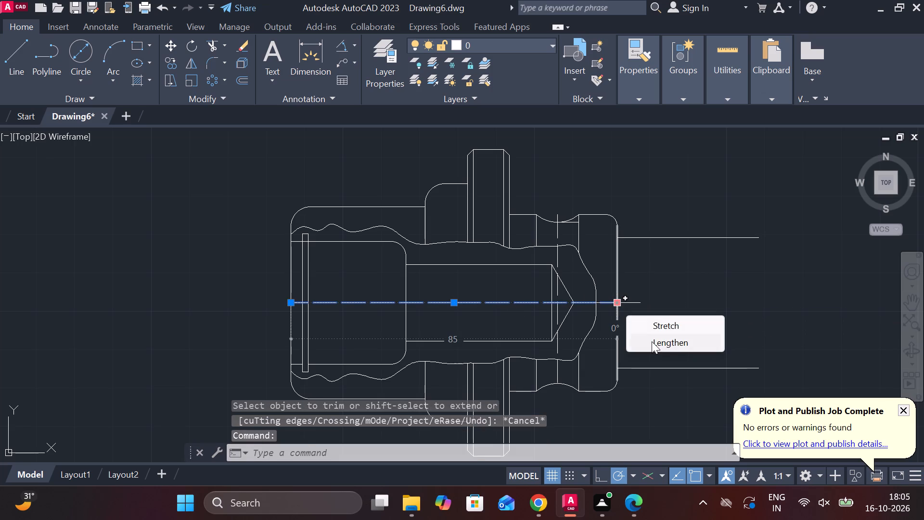
click(652, 341)
click(773, 299)
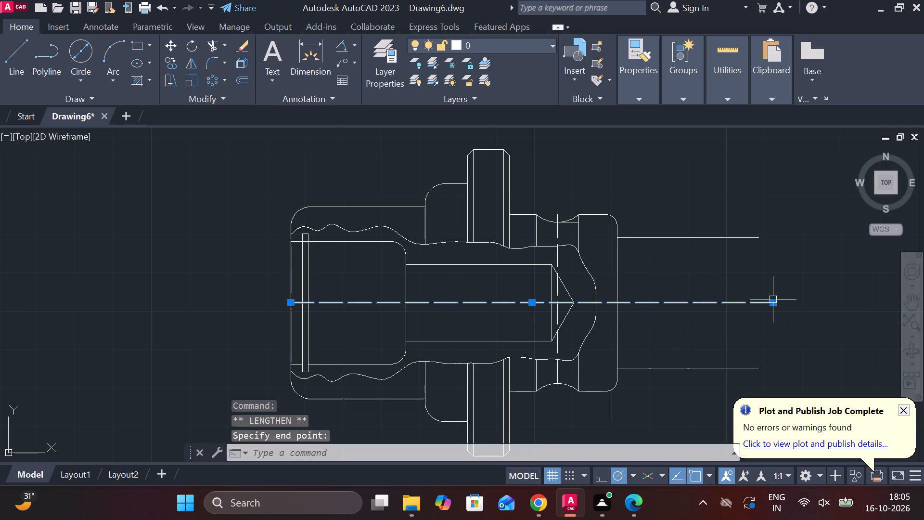
key(Escape)
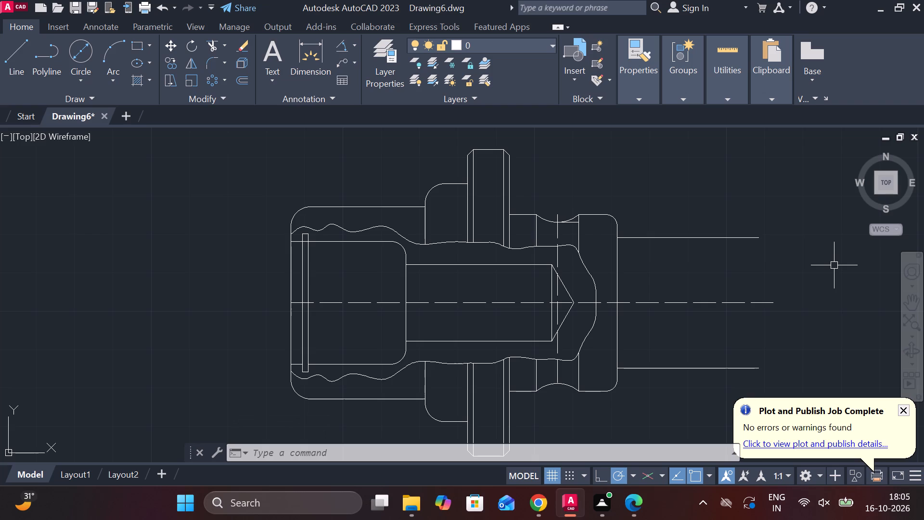
Draw a vertical line connecting the outer ends of the two offset lines to close the new end section.
click(7, 52)
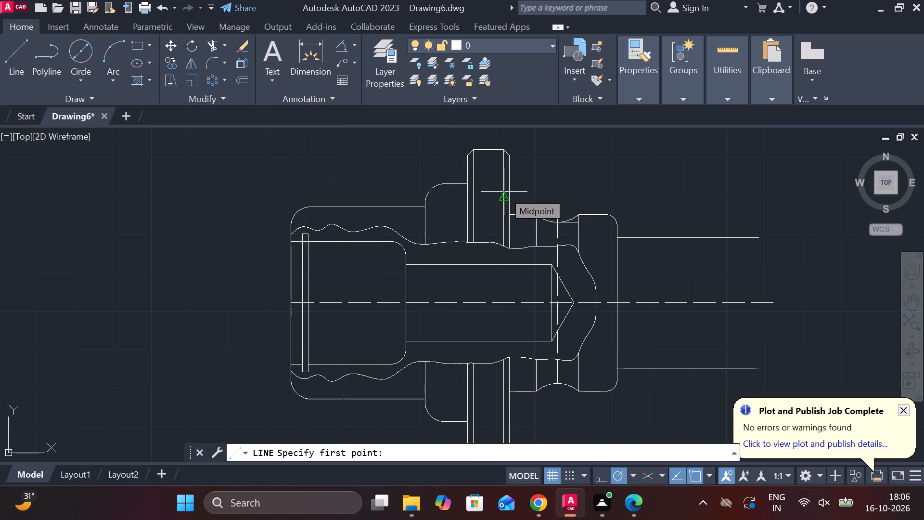
click(755, 240)
click(753, 369)
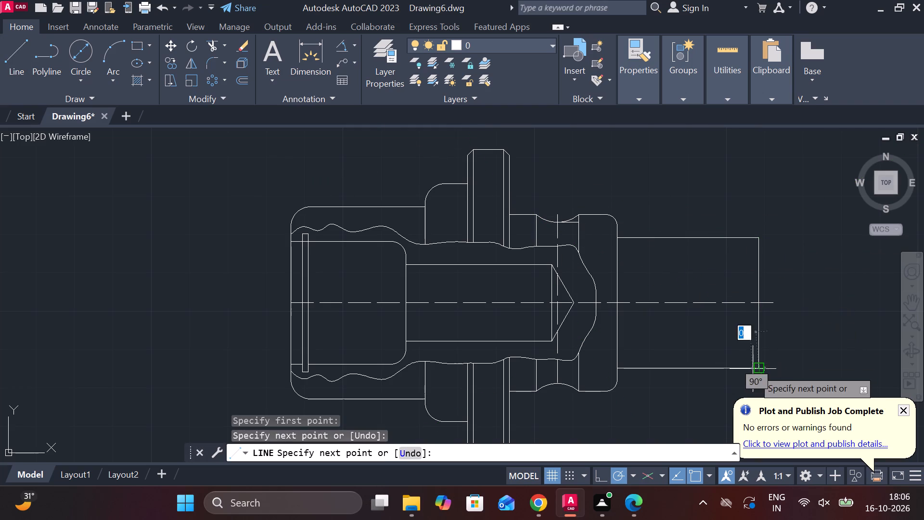
key(Escape)
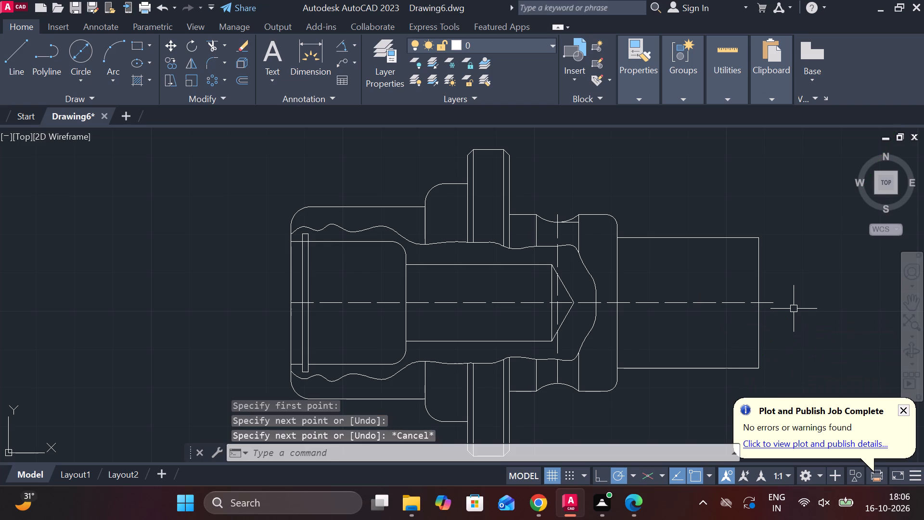
Trim the part of the dashed axis line that projects beyond the new vertical end line.
text(tr)
key(space)
click(770, 302)
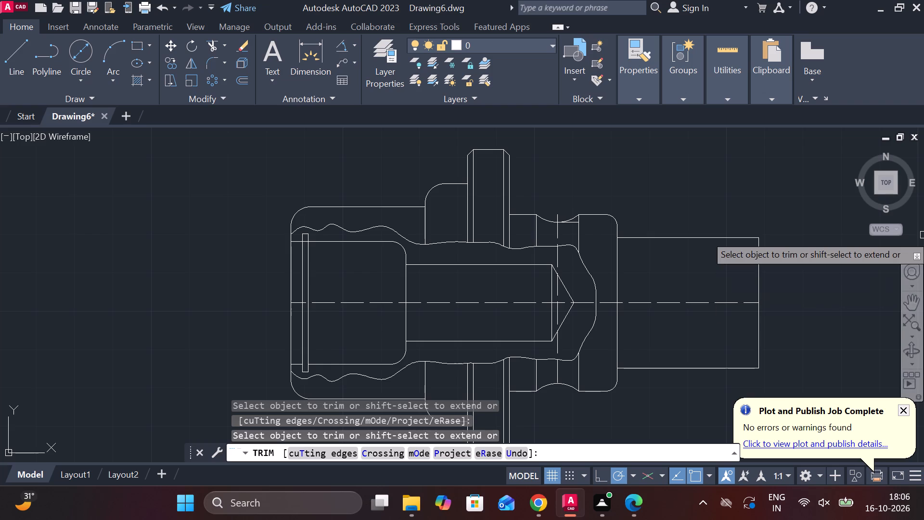
key(Escape)
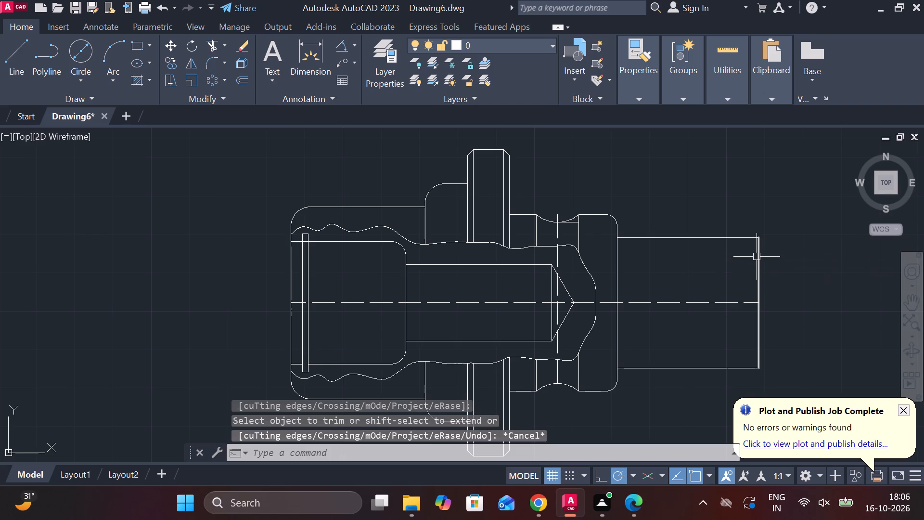
Offset the new vertical end line by 4 toward the inside of the end section.
click(757, 257)
key(o)
key(Return)
key(Return)
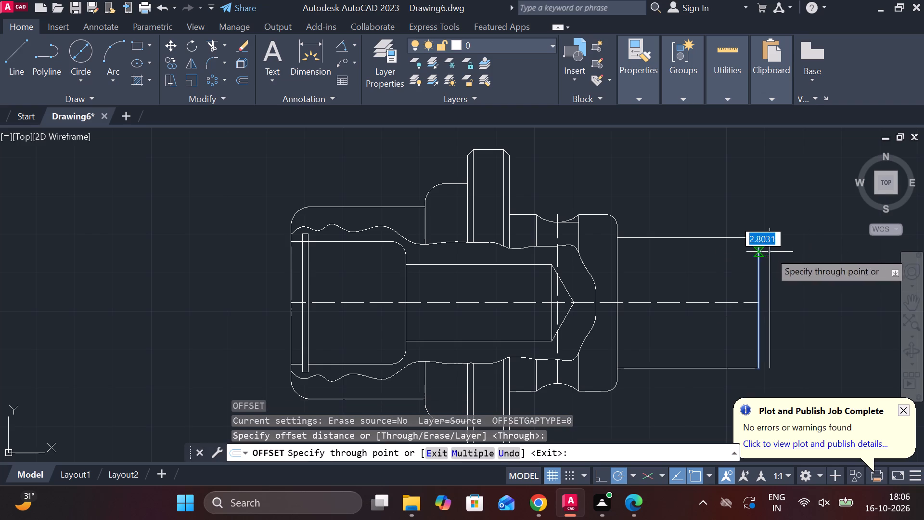
text(4)
key(space)
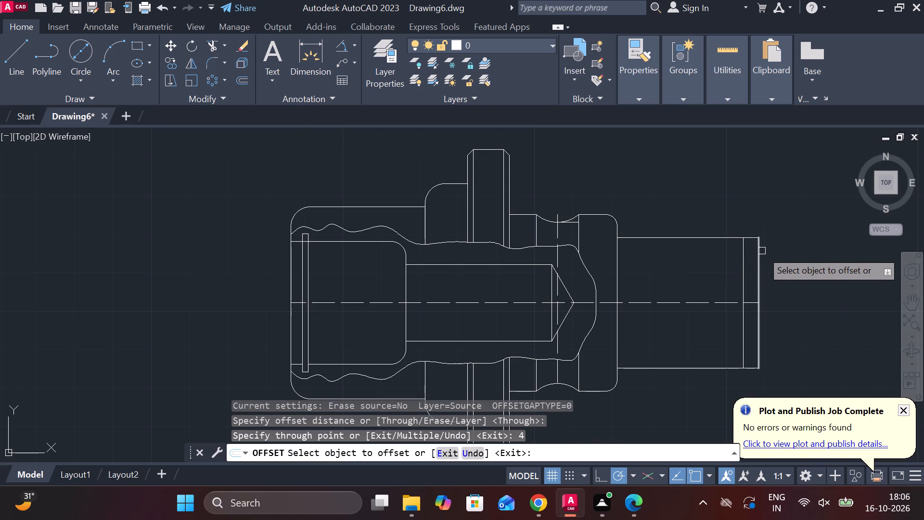
key(Escape)
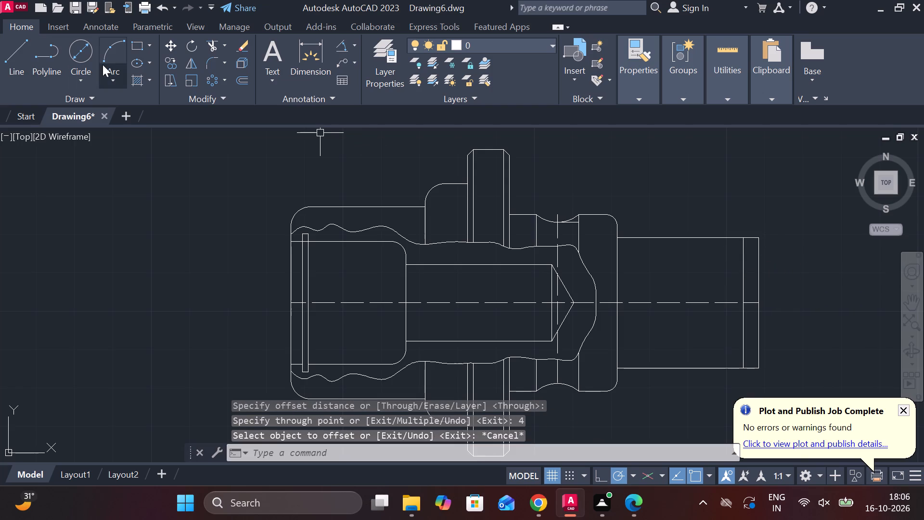
Draw a three-point arc between the offset line's two ends, passing through the end line's intersection with the axis.
click(112, 50)
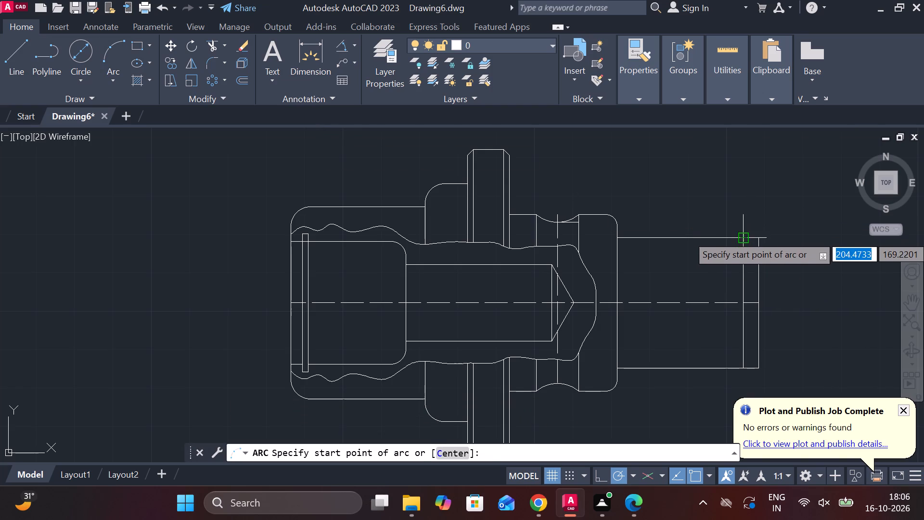
click(744, 235)
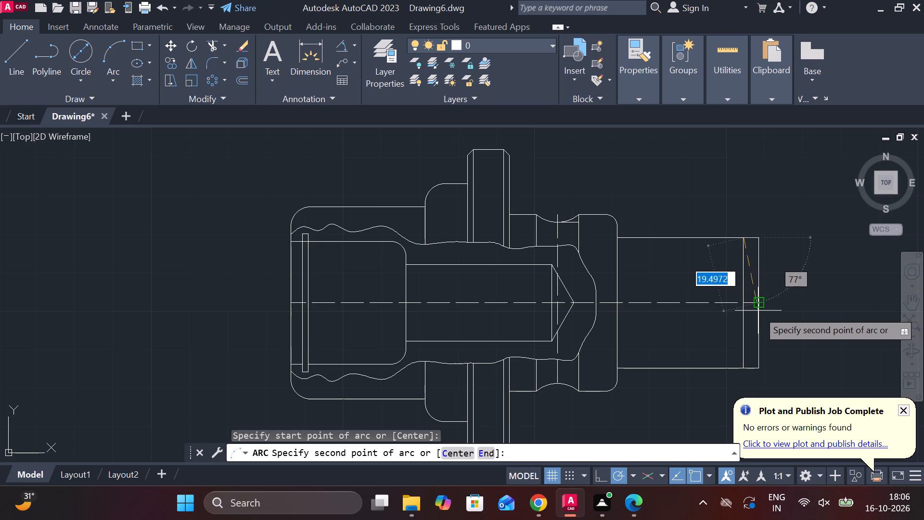
scroll(758, 304, up, 2)
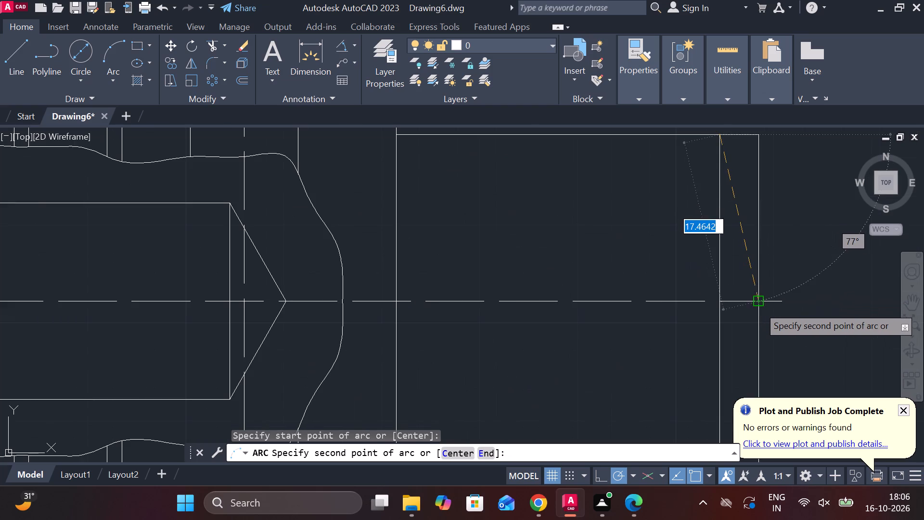
click(758, 306)
middle_drag(746, 311, 699, 202)
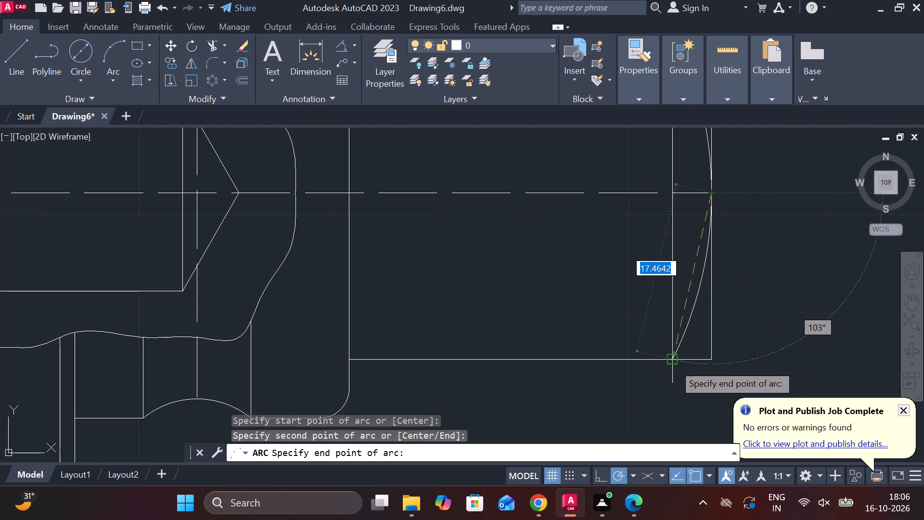
click(674, 364)
scroll(747, 327, down, 1)
middle_drag(746, 323, 719, 345)
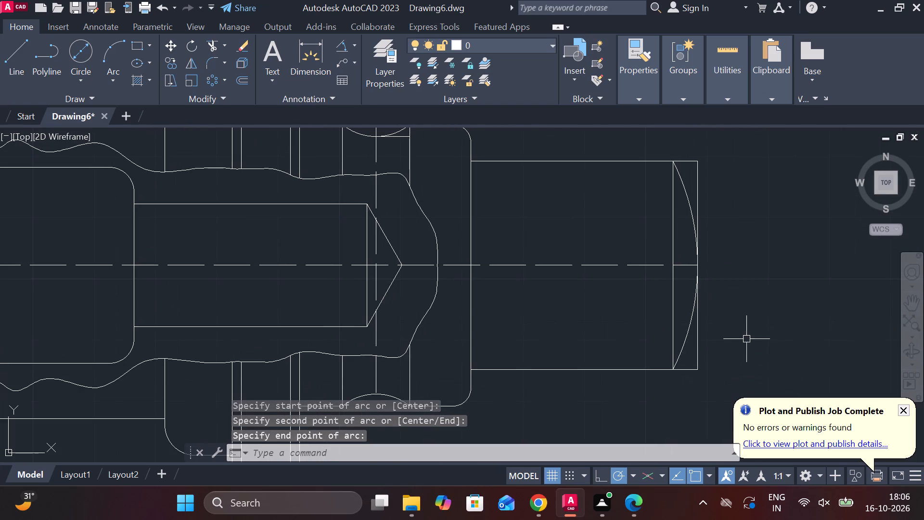
key(Escape)
Trim the vertical end line and the short top and bottom edges outside the new end arc.
text(tr)
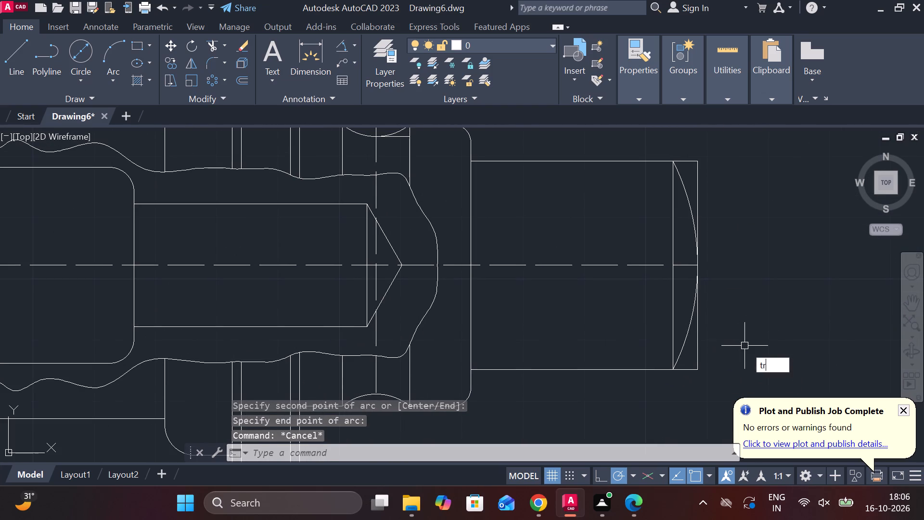
key(space)
click(696, 372)
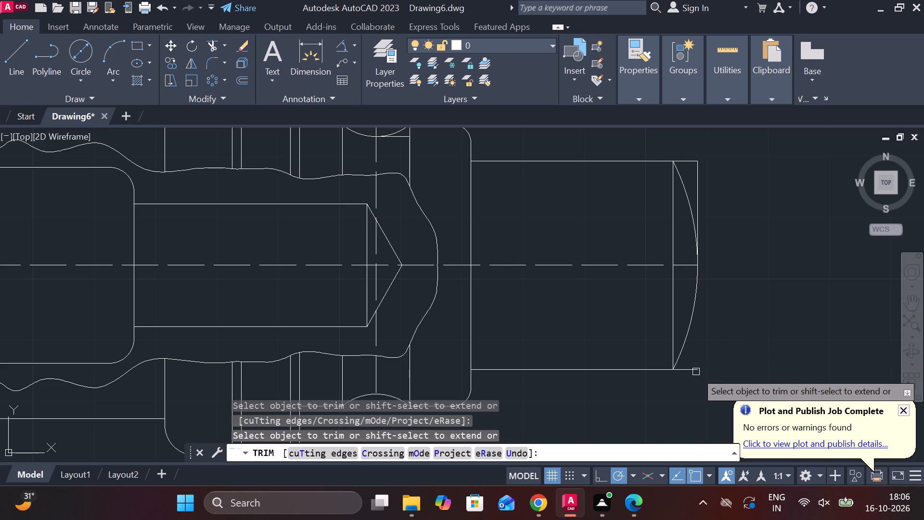
click(695, 372)
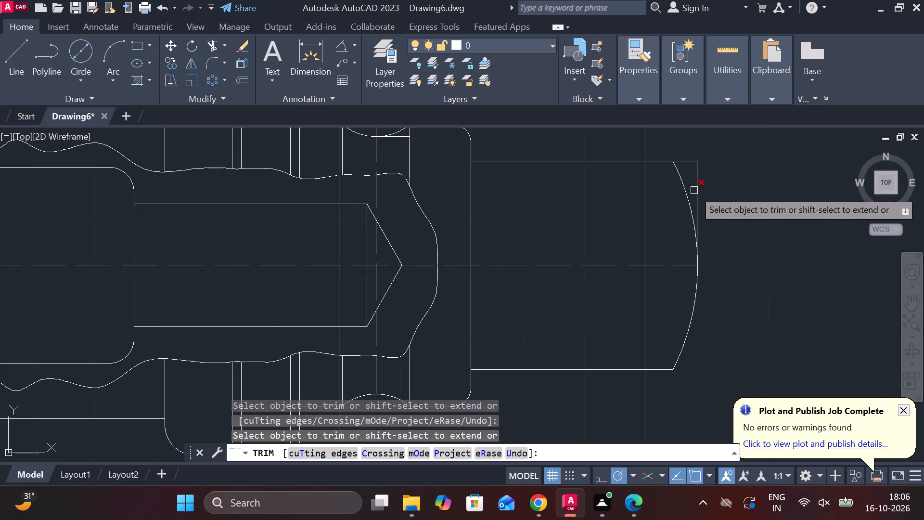
click(695, 188)
click(686, 162)
Trim the part of the vertical dashed centerline that projects above the upper curved groove's arc.
scroll(763, 185, down, 2)
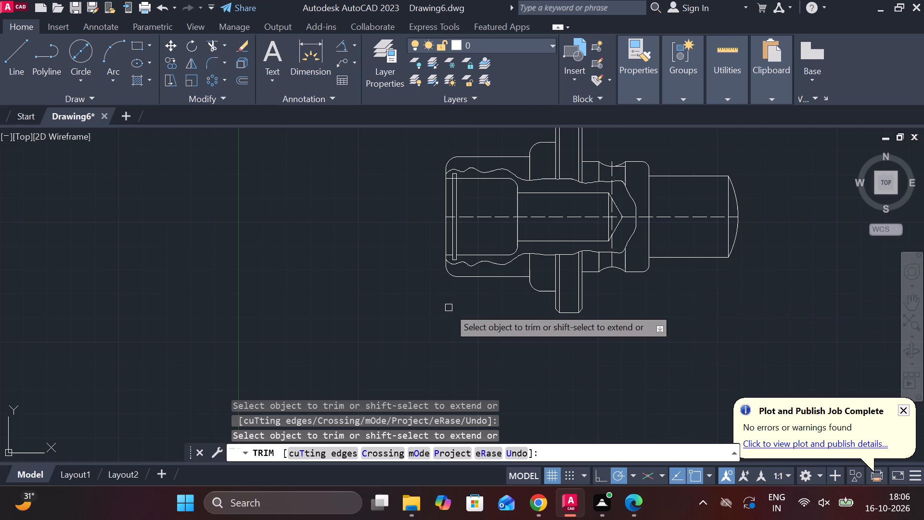
scroll(642, 292, up, 1)
middle_drag(642, 292, 638, 298)
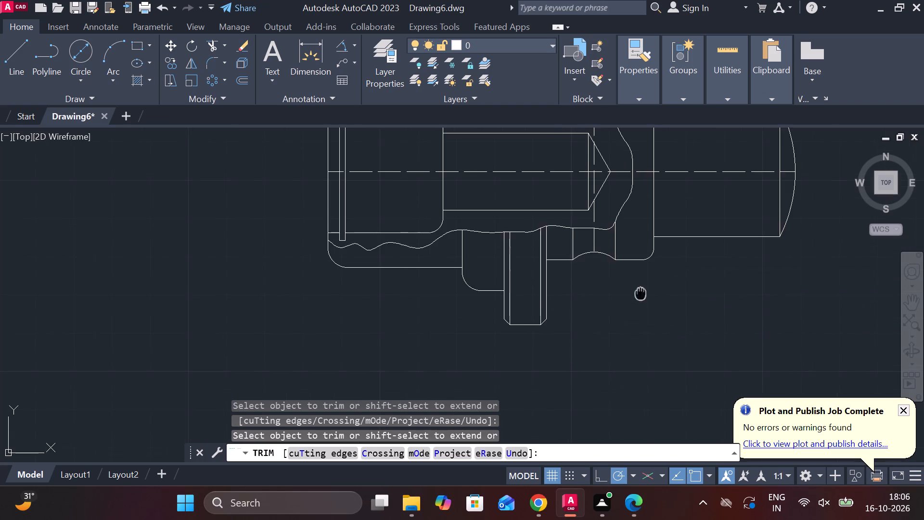
middle_drag(638, 298, 513, 469)
click(465, 257)
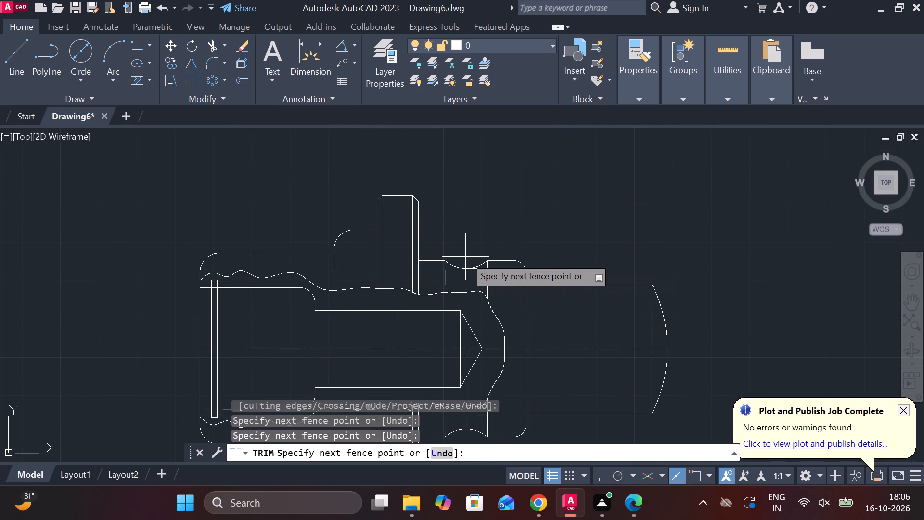
click(465, 257)
click(476, 246)
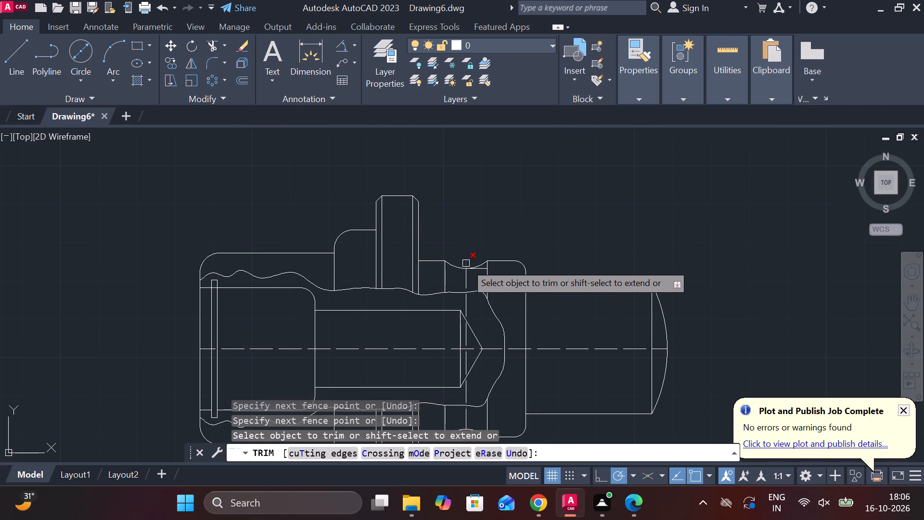
click(466, 263)
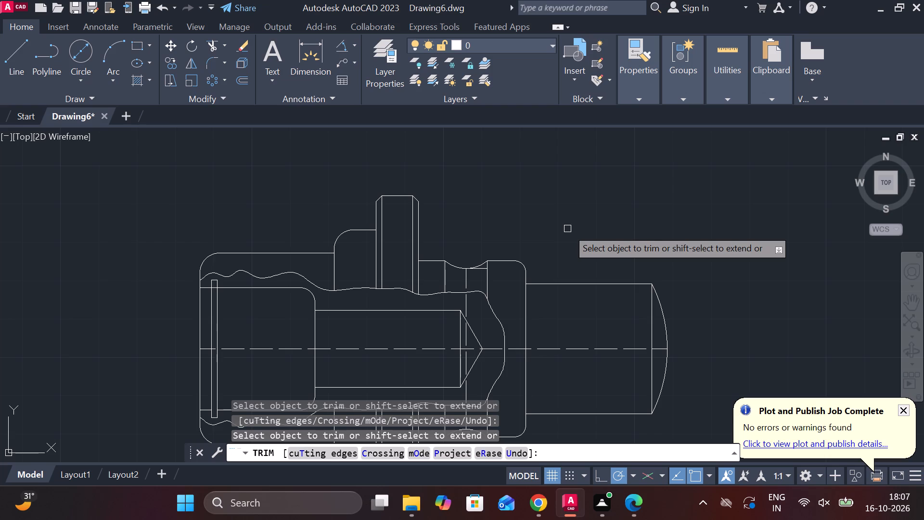
key(Escape)
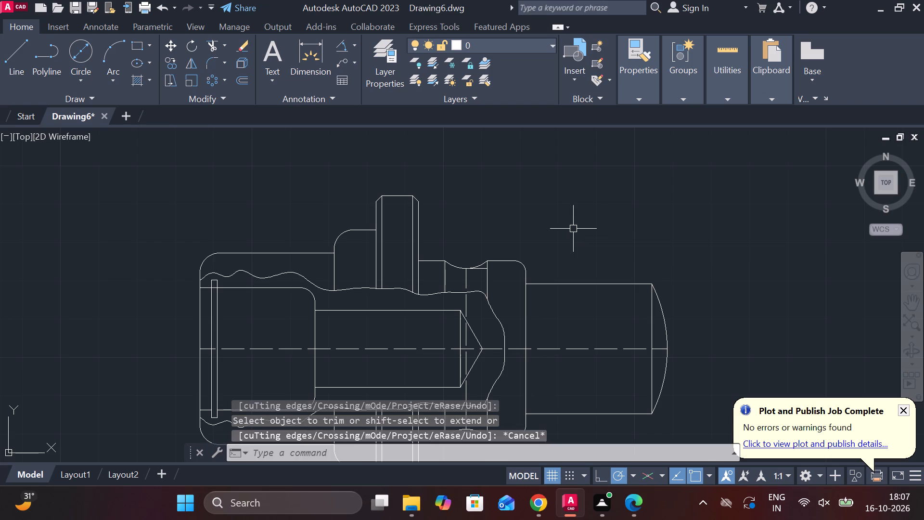
Hatch the cut section between the wavy break lines and the stepped bore, including around its conical tip, with ANSI32 at scale 0.2.
middle_drag(600, 229, 600, 210)
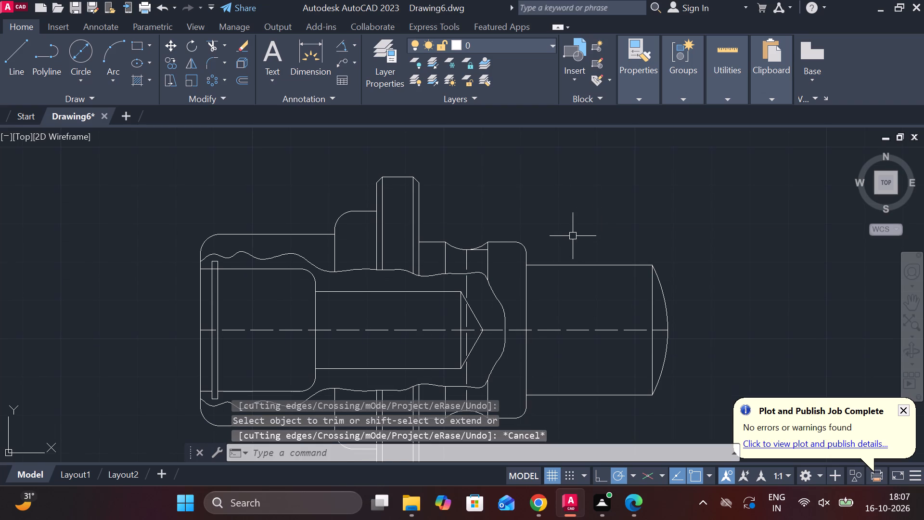
middle_drag(515, 308, 518, 275)
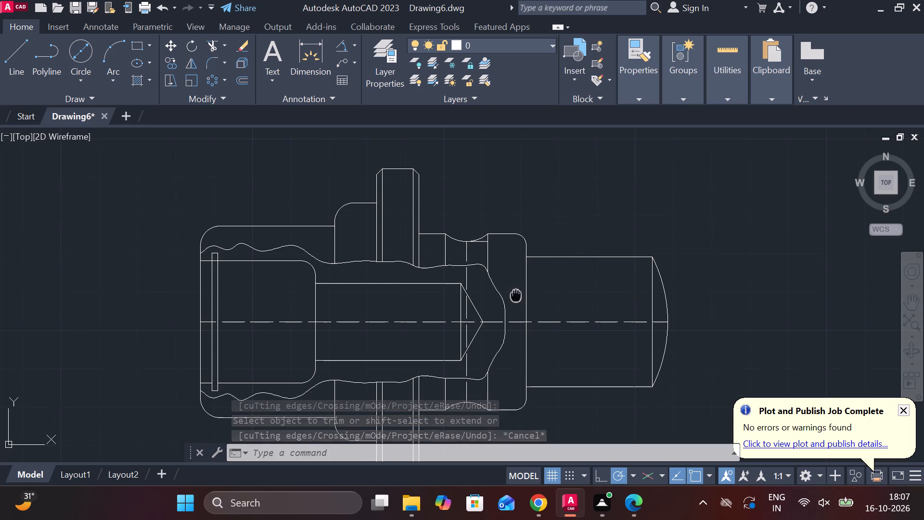
middle_drag(518, 275, 522, 273)
click(133, 82)
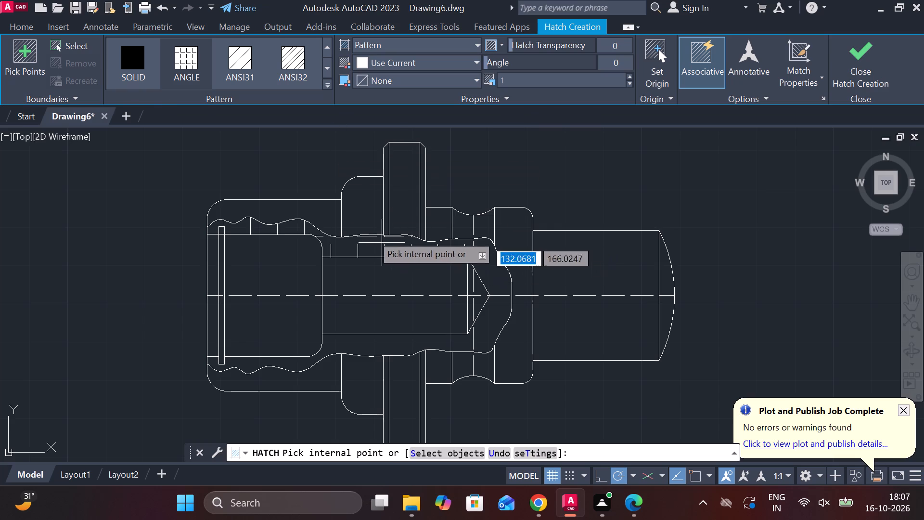
click(277, 67)
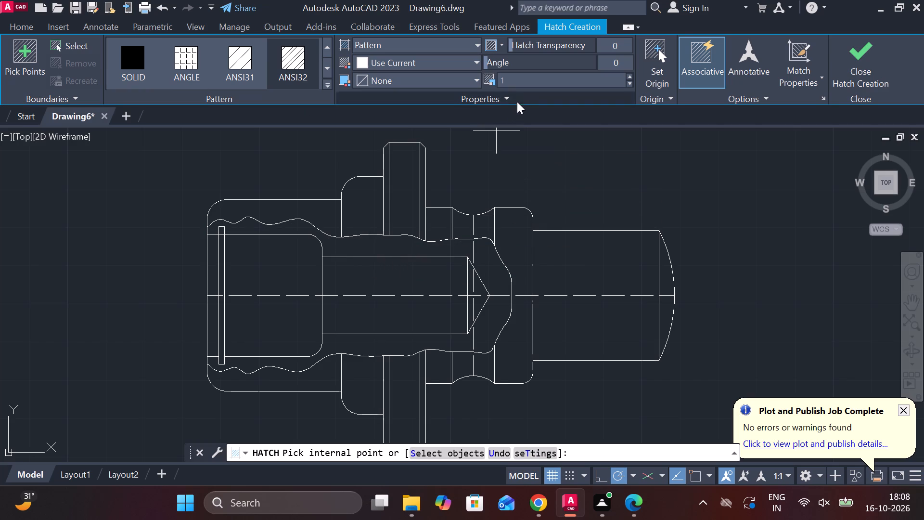
click(512, 85)
text(.5)
key(Return)
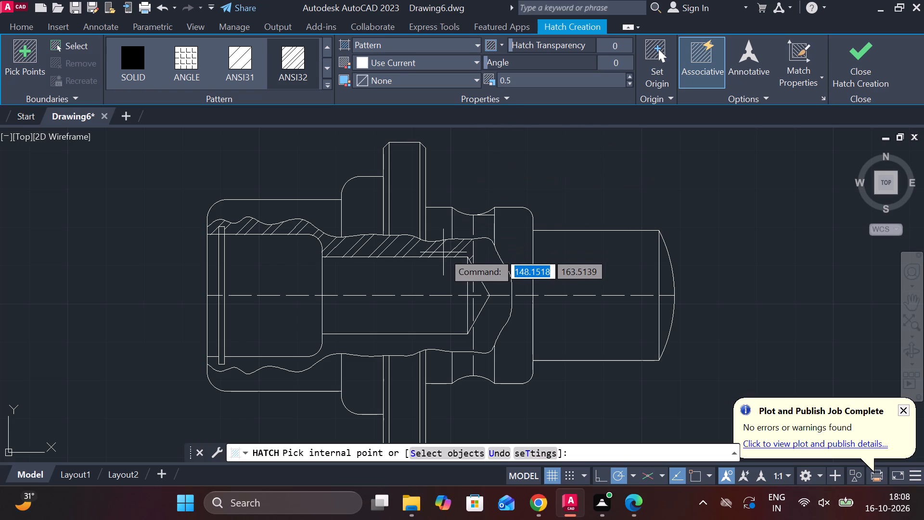
click(516, 80)
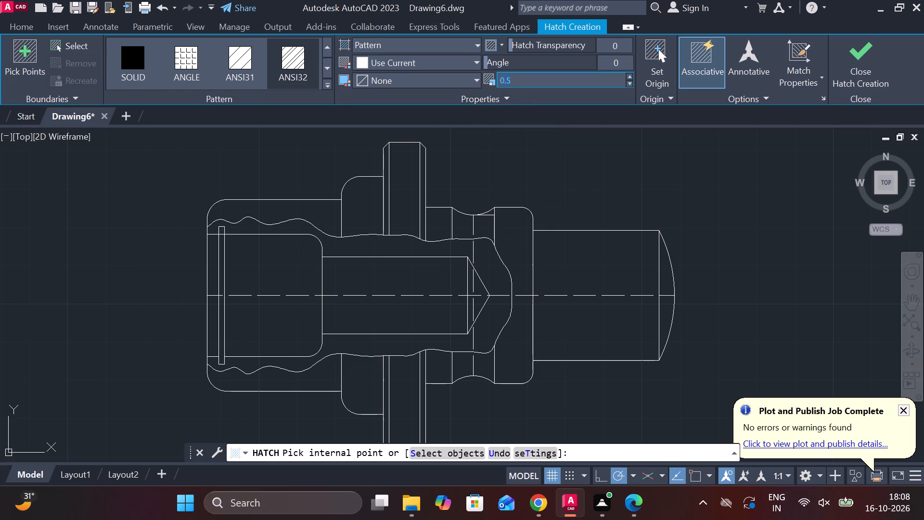
text(.2)
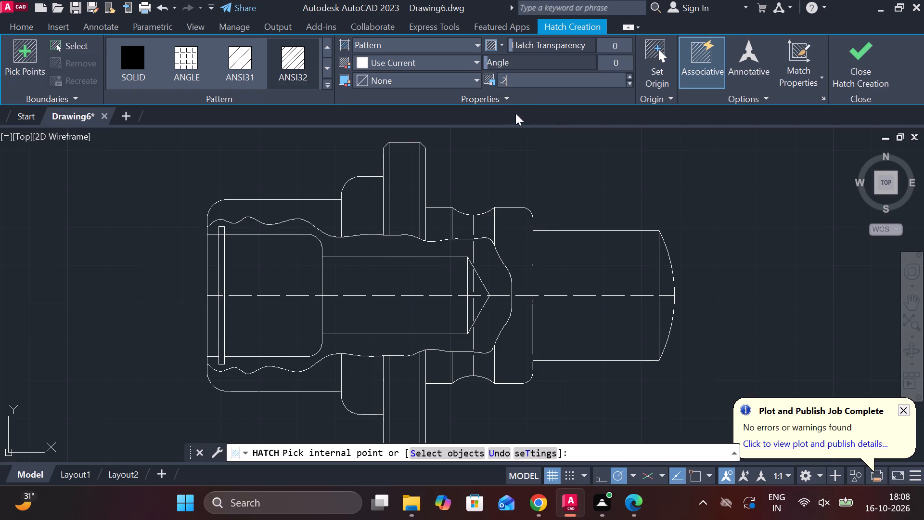
click(437, 247)
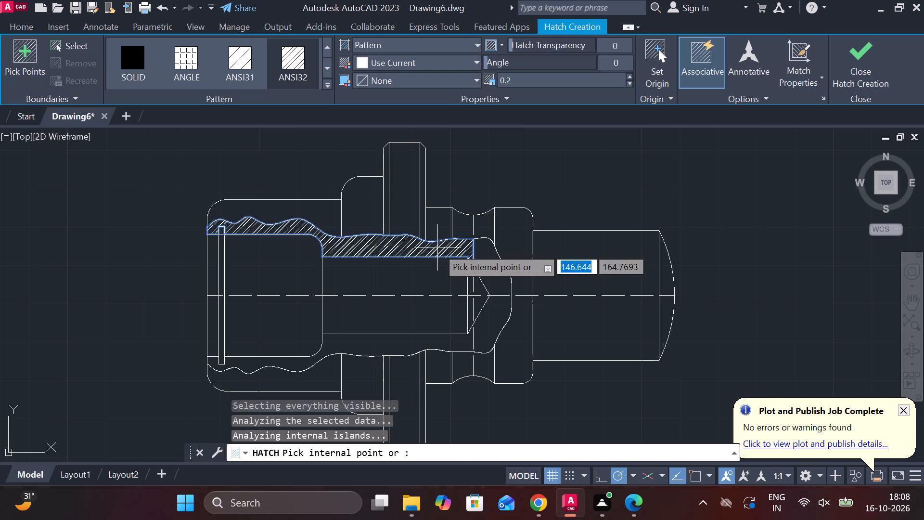
click(484, 255)
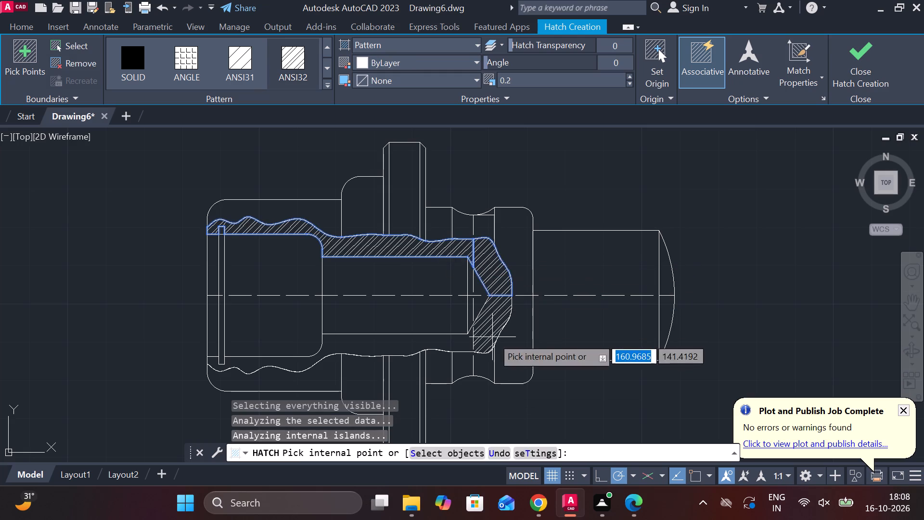
click(492, 337)
click(421, 342)
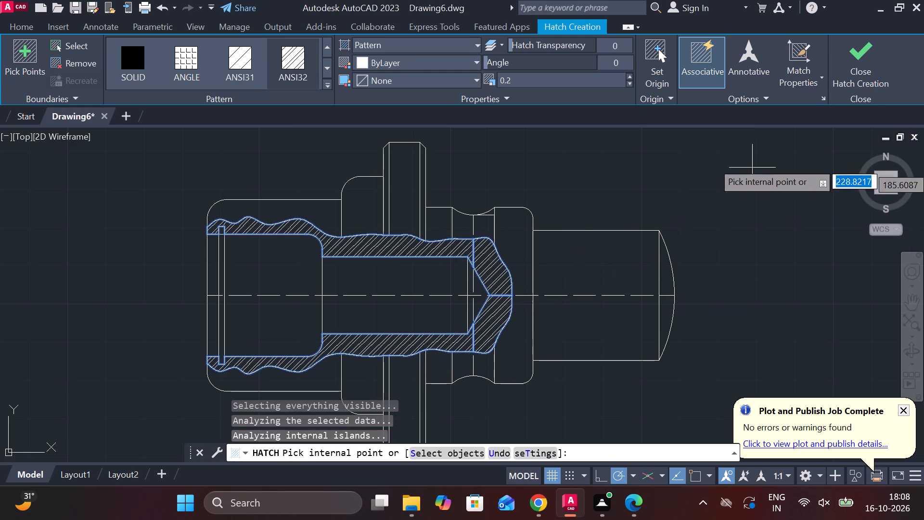
click(867, 85)
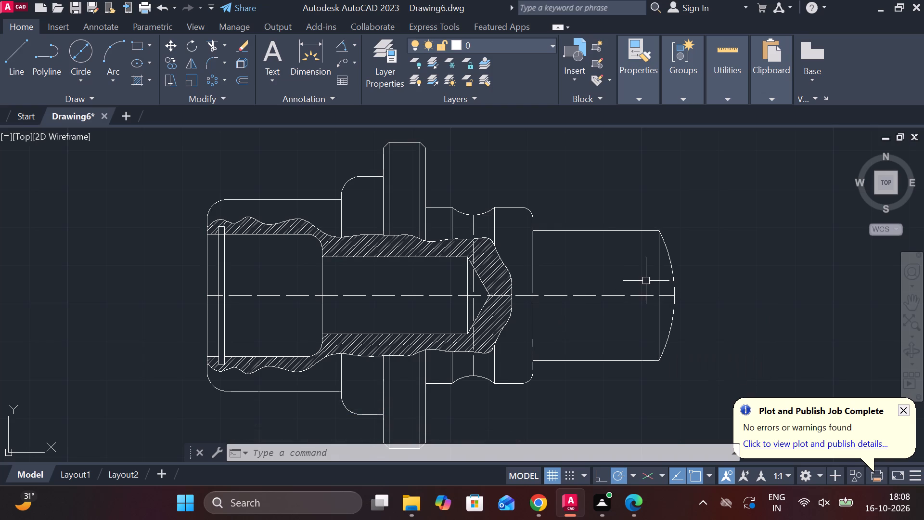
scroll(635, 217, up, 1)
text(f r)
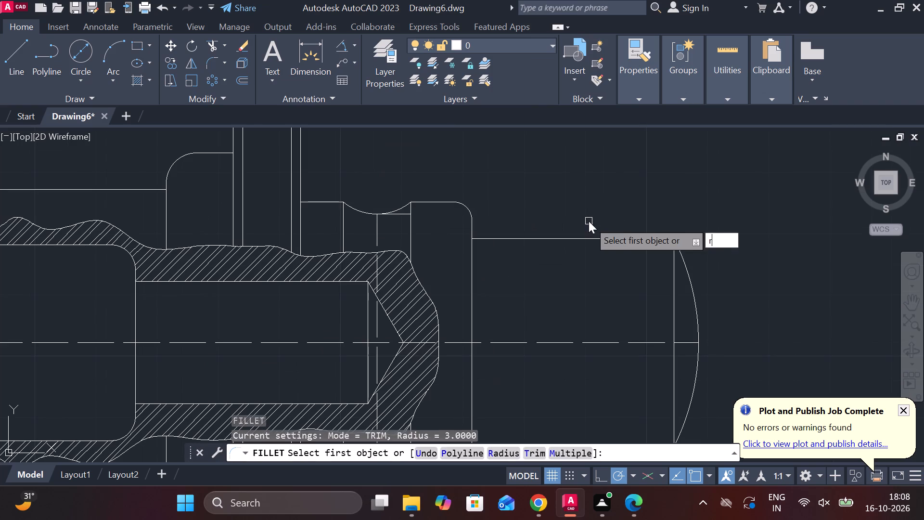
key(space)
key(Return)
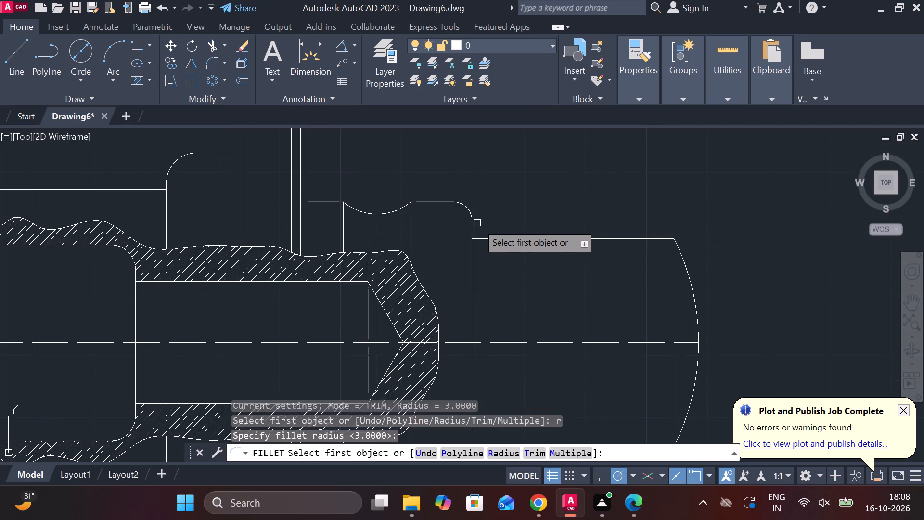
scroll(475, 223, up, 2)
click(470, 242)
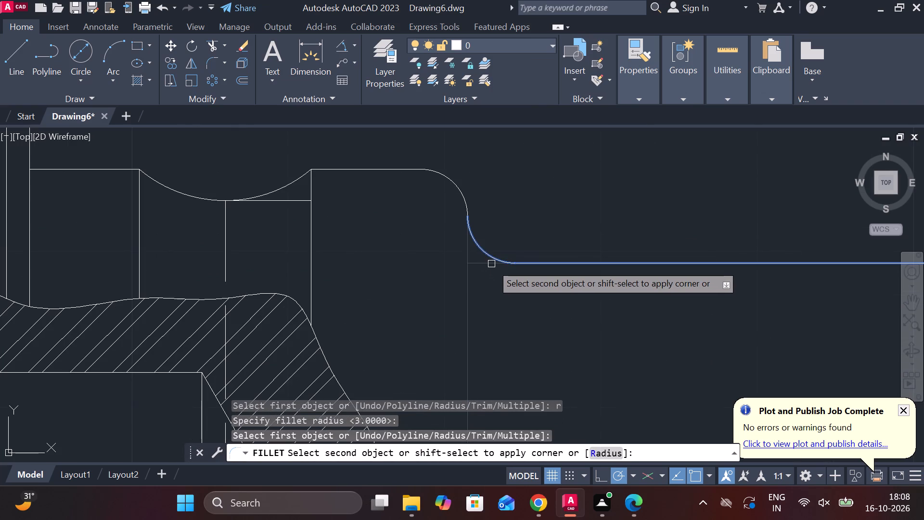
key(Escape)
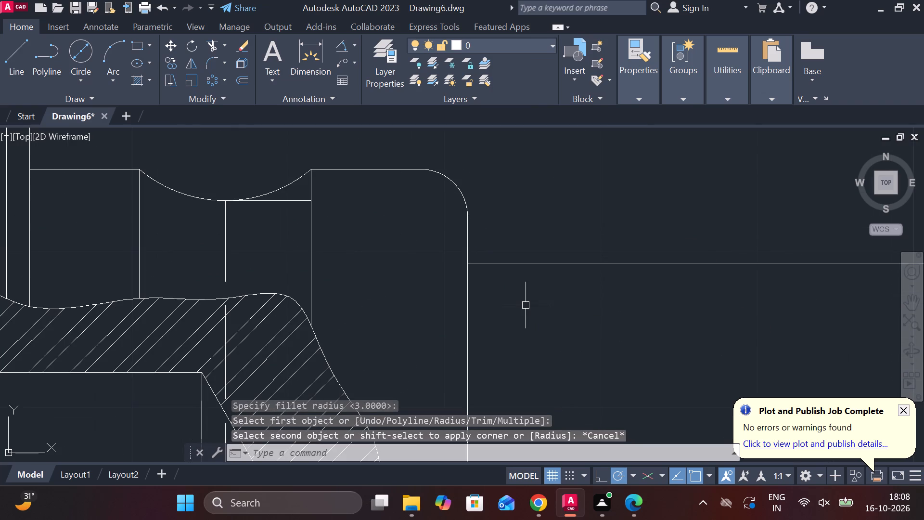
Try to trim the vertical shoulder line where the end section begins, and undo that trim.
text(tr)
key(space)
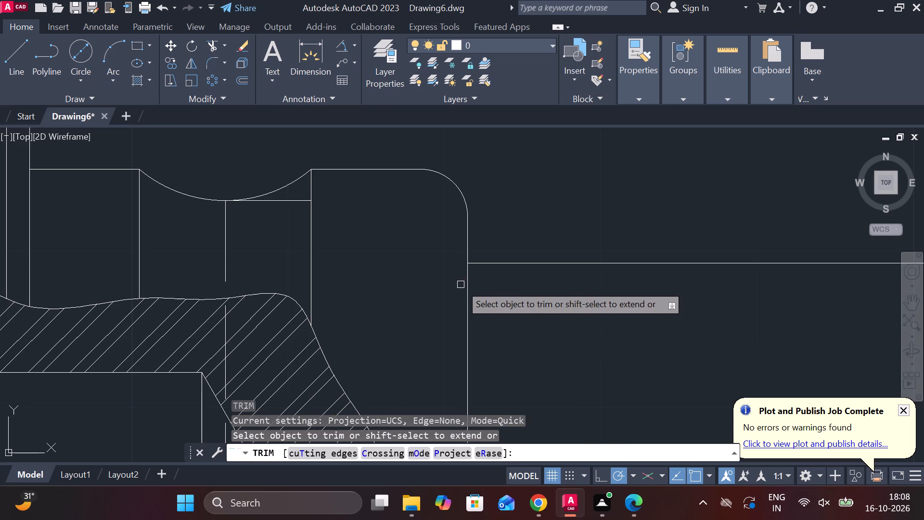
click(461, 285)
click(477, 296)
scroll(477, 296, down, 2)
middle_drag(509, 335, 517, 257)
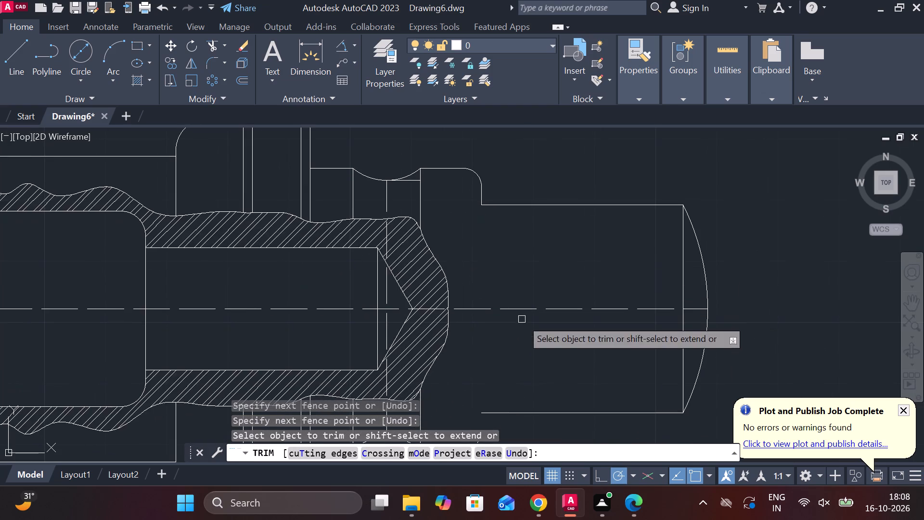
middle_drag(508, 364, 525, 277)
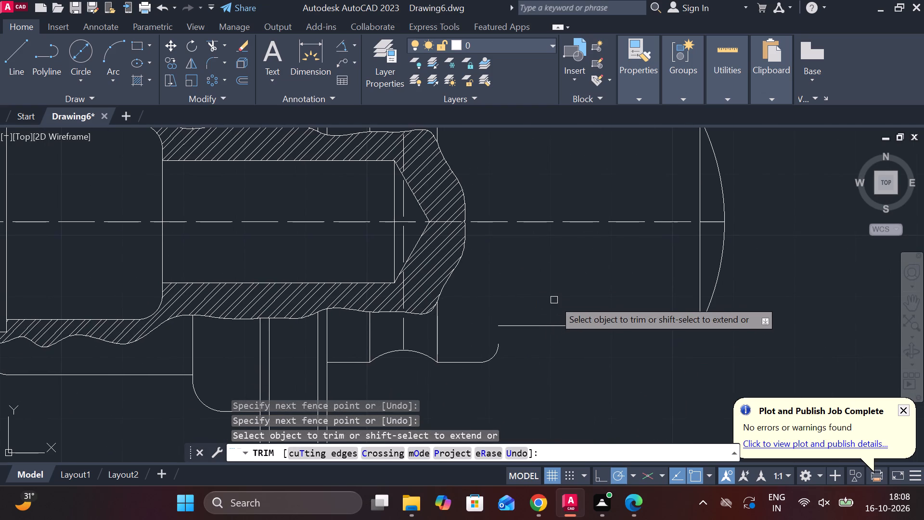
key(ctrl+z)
Trim the vertical shoulder line from the end section's bottom edge up to the upper rounded corner.
scroll(554, 300, down, 4)
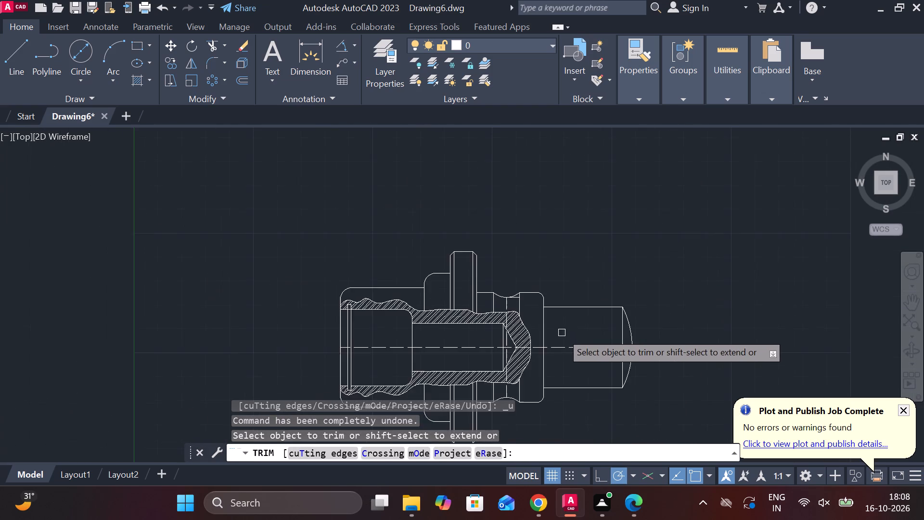
middle_drag(563, 343, 539, 251)
scroll(549, 299, up, 3)
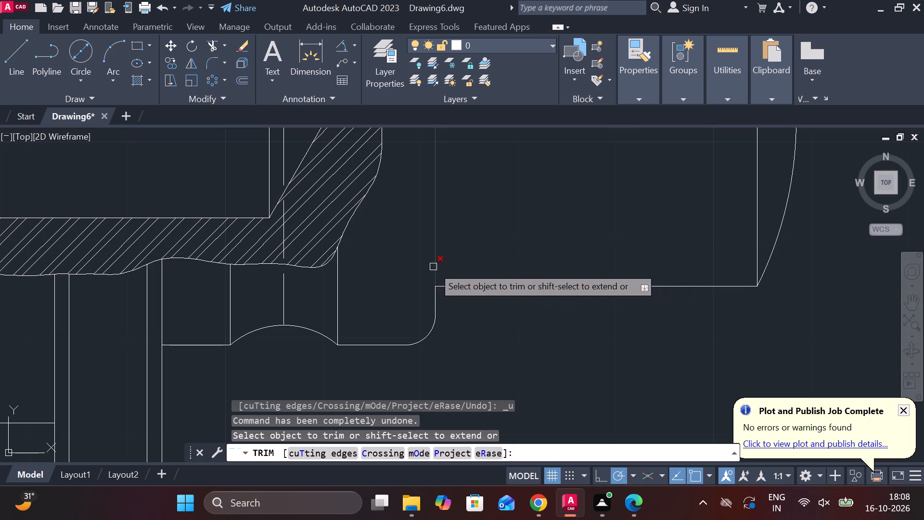
click(433, 267)
scroll(437, 265, down, 3)
scroll(454, 199, up, 1)
middle_drag(454, 199, 488, 306)
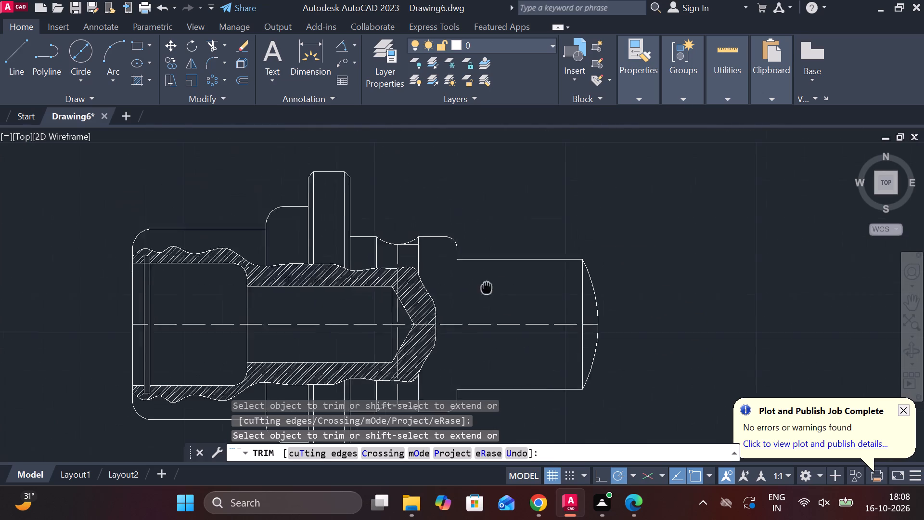
middle_drag(488, 306, 488, 307)
key(Escape)
Draw a short vertical line from the start of the end section's top edge up to the end of the shoulder's rounded corner.
scroll(495, 312, up, 2)
key(l)
key(Return)
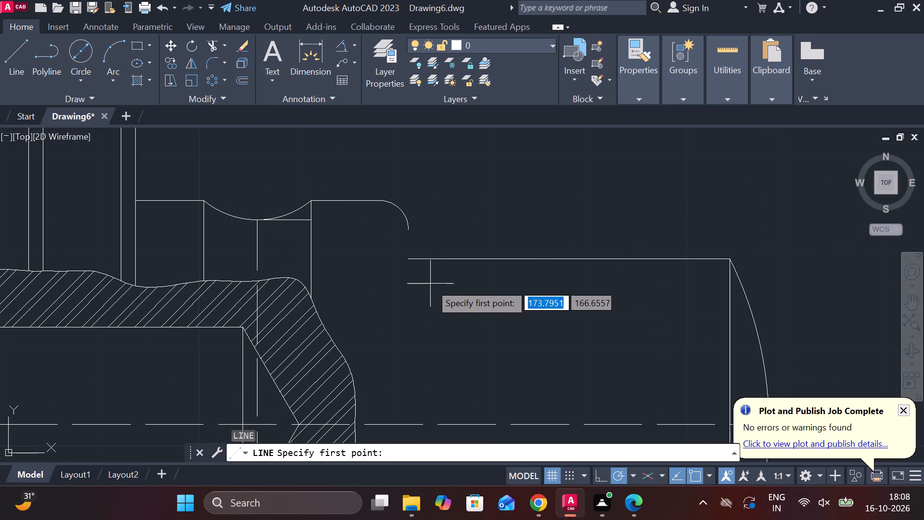
click(405, 260)
scroll(403, 253, up, 3)
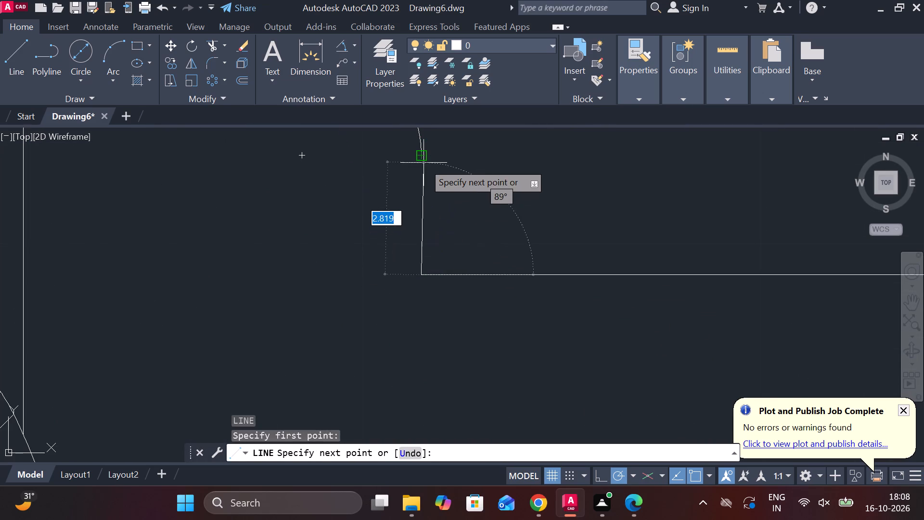
click(422, 157)
scroll(497, 149, down, 2)
key(Escape)
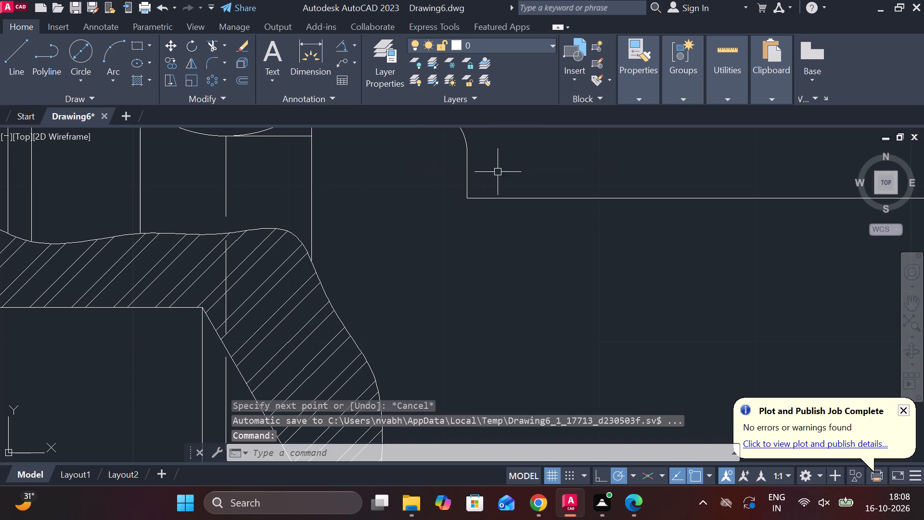
Fillet the upper inner corner between the short vertical shoulder line and the end section's top edge with radius 3.
text(f r)
key(space)
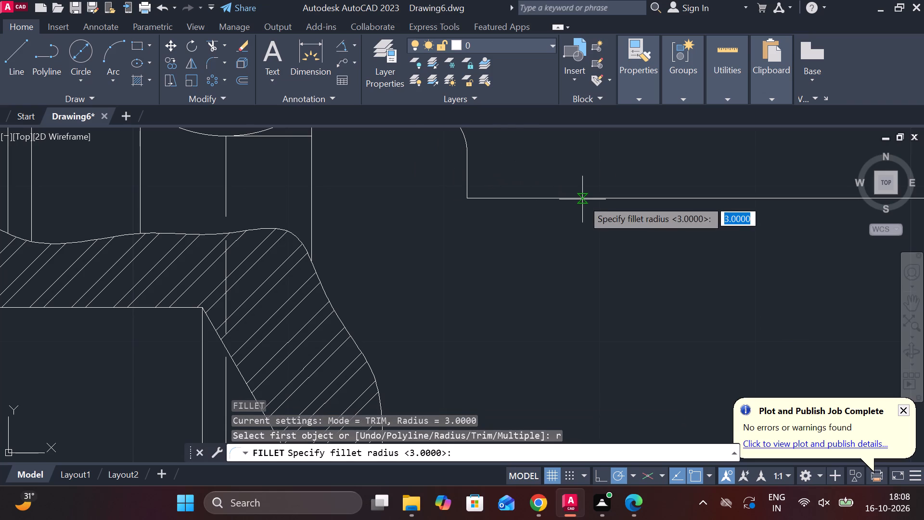
key(Return)
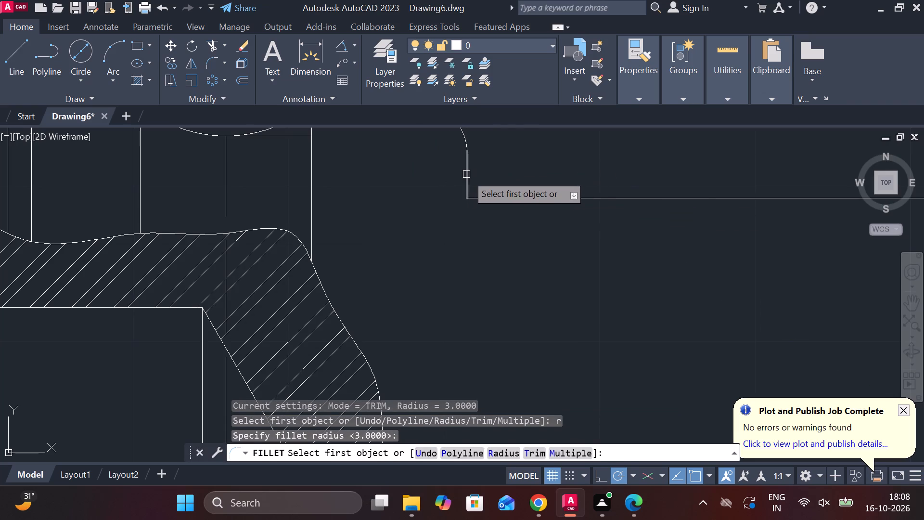
click(466, 174)
click(486, 198)
Fillet the lower inner corner between the short vertical shoulder line and the end section's bottom edge with radius 3.
scroll(484, 212, down, 4)
middle_drag(498, 278, 503, 229)
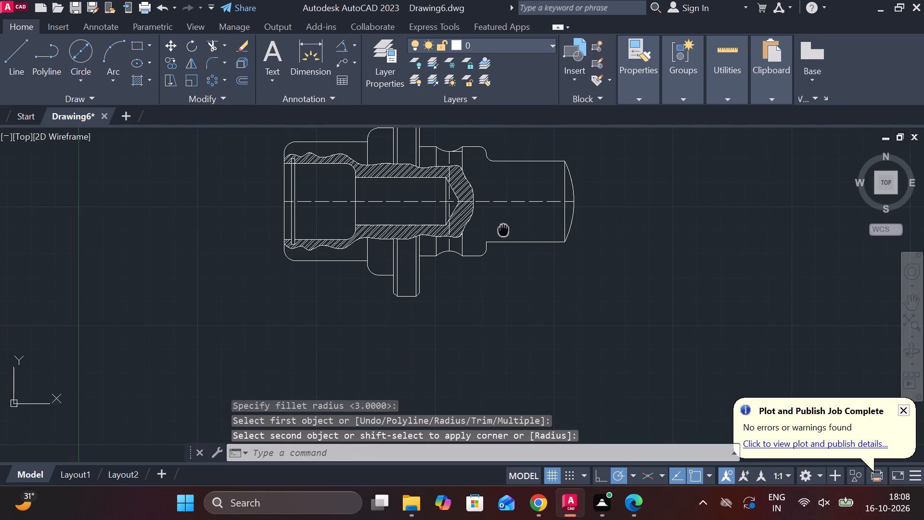
scroll(504, 244, up, 2)
middle_drag(504, 264, 446, 371)
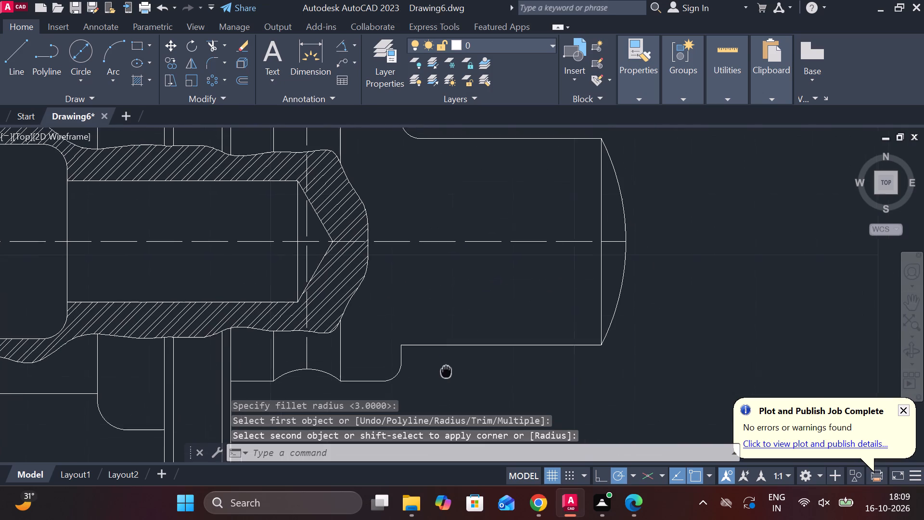
middle_drag(446, 371, 446, 369)
key(space)
click(400, 355)
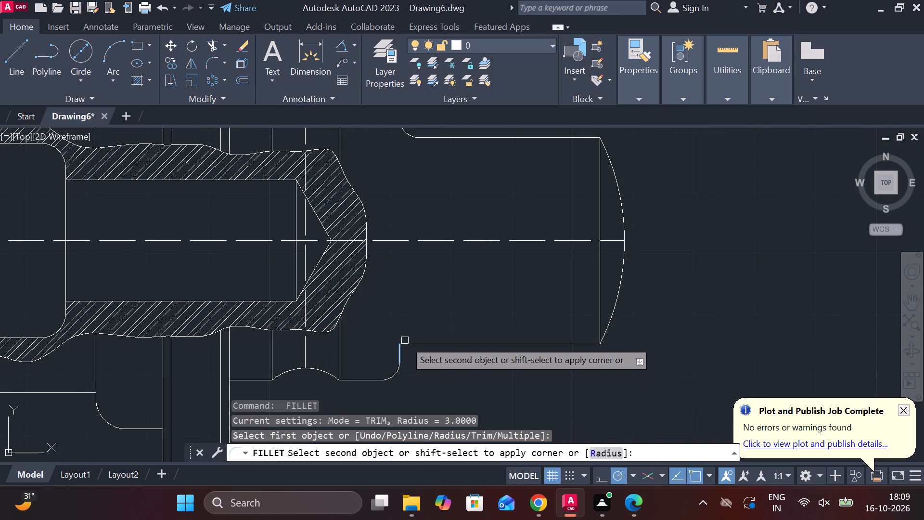
click(414, 342)
scroll(397, 363, up, 3)
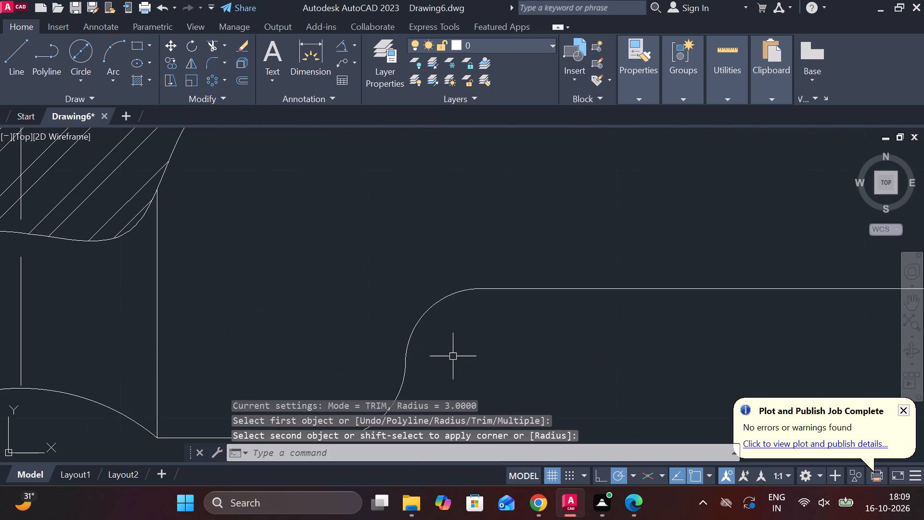
key(Escape)
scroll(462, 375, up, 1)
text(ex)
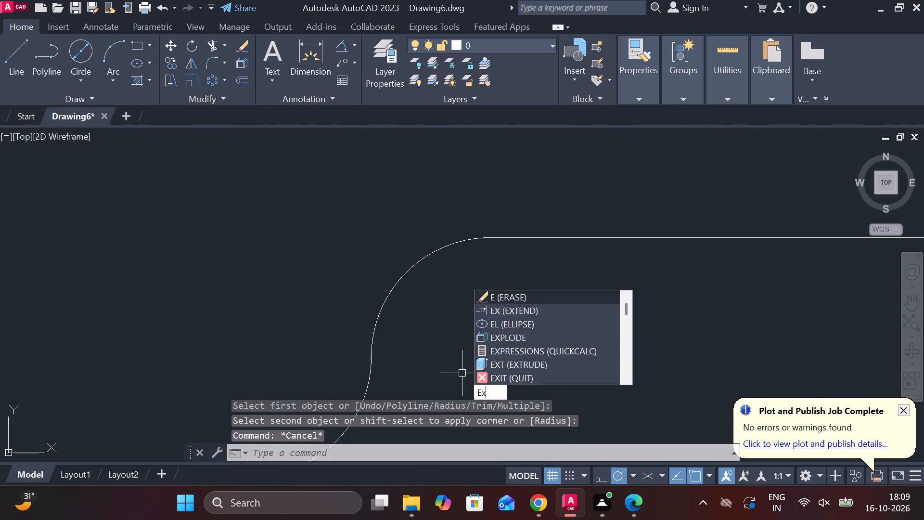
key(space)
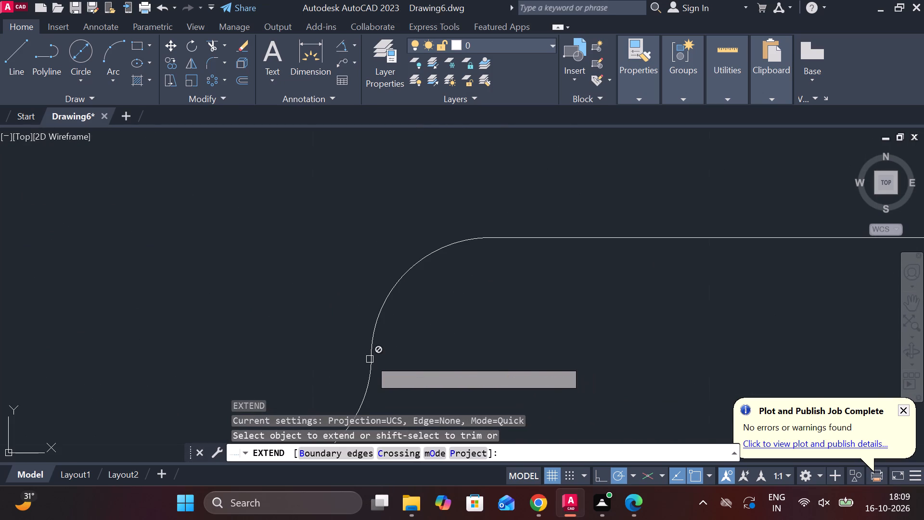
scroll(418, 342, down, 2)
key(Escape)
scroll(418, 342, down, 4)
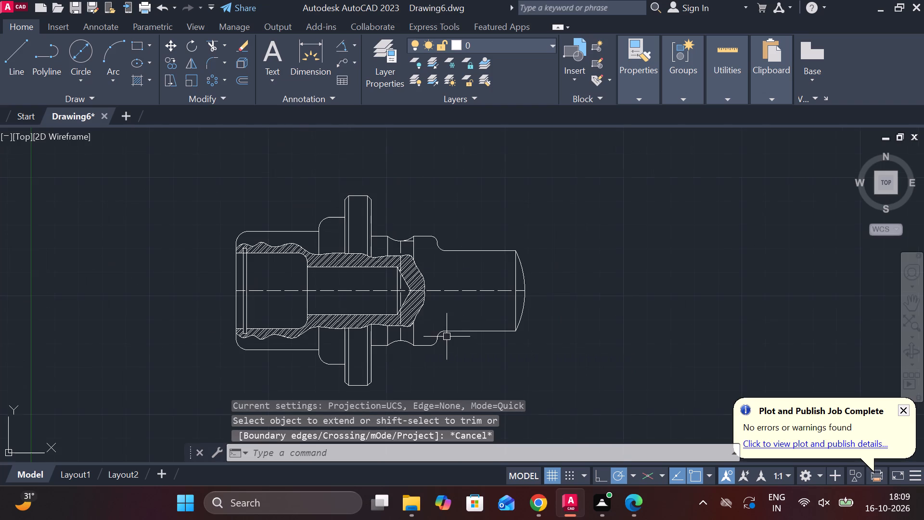
Draw a vertical line across the shoulder, joining the points where the rounded corners meet above and below the centerline.
key(l)
key(Return)
scroll(442, 238, up, 3)
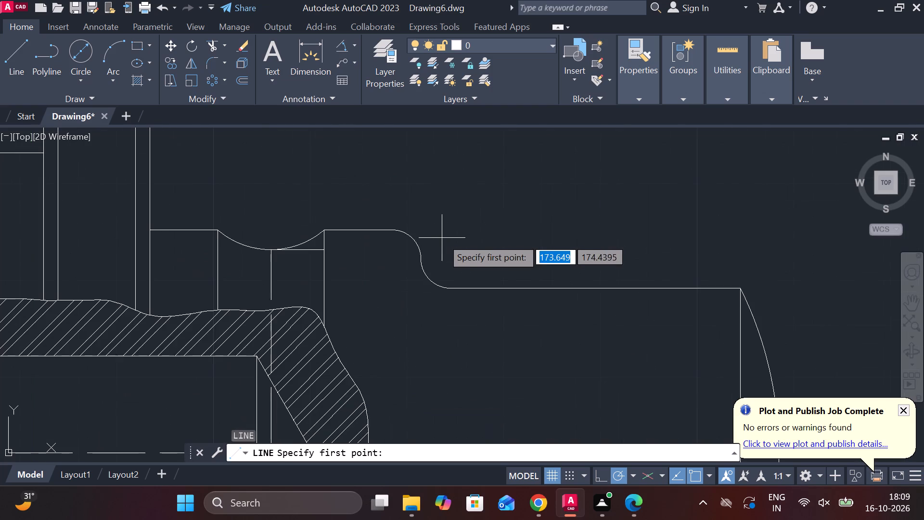
click(424, 259)
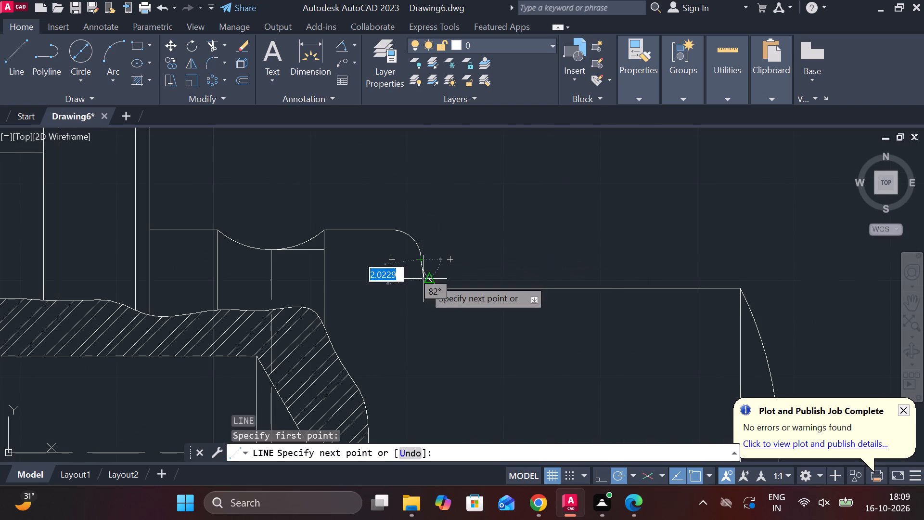
middle_drag(423, 279, 413, 138)
scroll(437, 257, down, 2)
scroll(429, 347, up, 2)
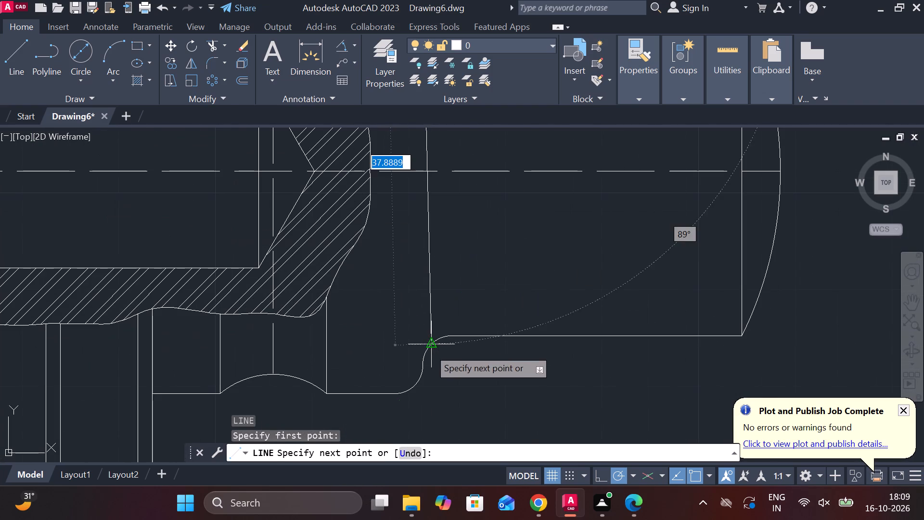
scroll(428, 351, up, 4)
middle_drag(406, 384, 400, 280)
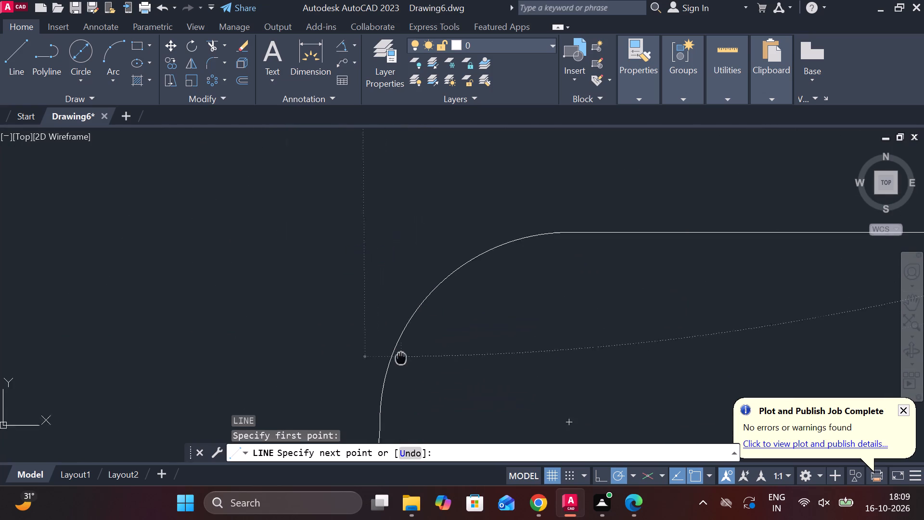
middle_drag(400, 280, 411, 203)
click(390, 269)
scroll(398, 266, down, 6)
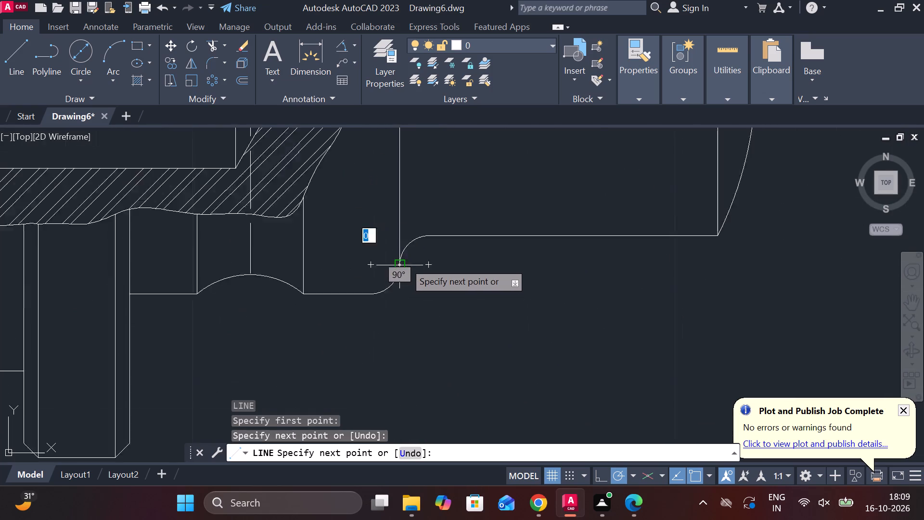
key(Escape)
scroll(574, 287, down, 1)
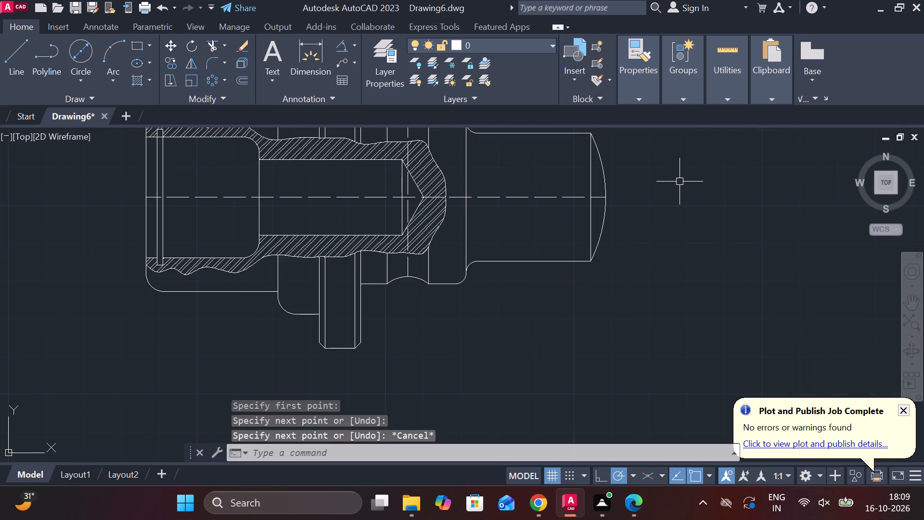
Add a vertical linear dimension for the outer diameter of the open-ended section, placed outside its open end.
middle_drag(669, 209, 663, 317)
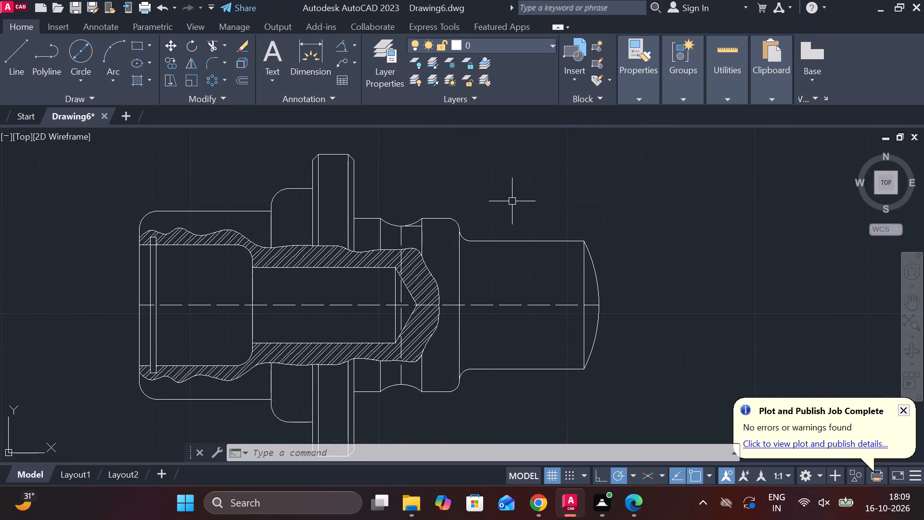
middle_drag(526, 203, 550, 196)
middle_drag(540, 199, 561, 132)
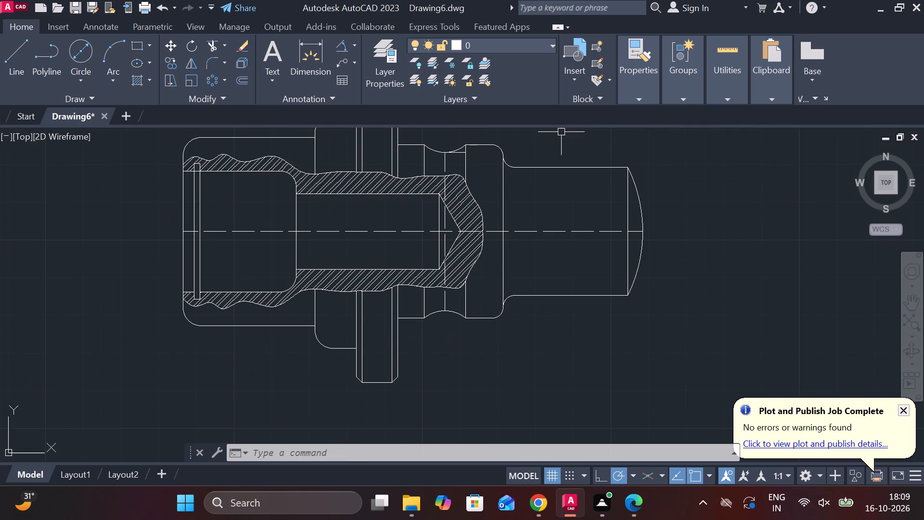
scroll(469, 232, down, 1)
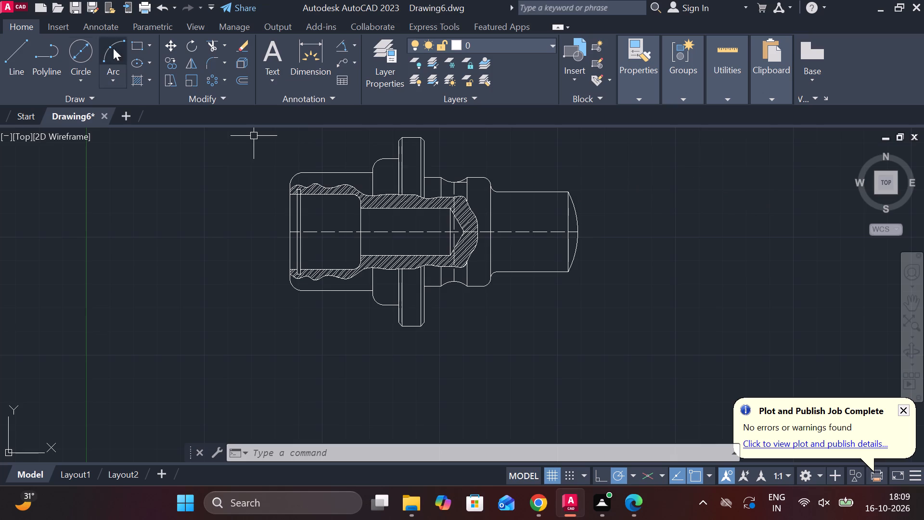
click(352, 42)
click(361, 74)
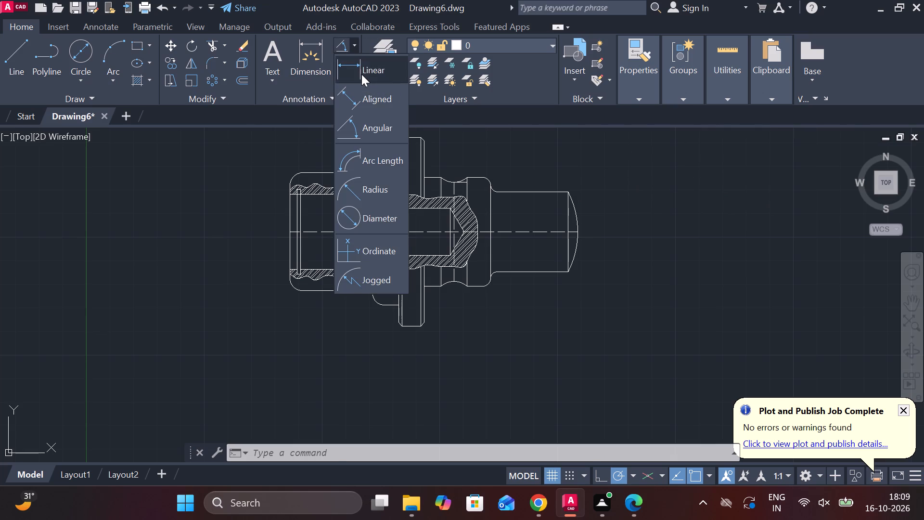
scroll(311, 170, up, 2)
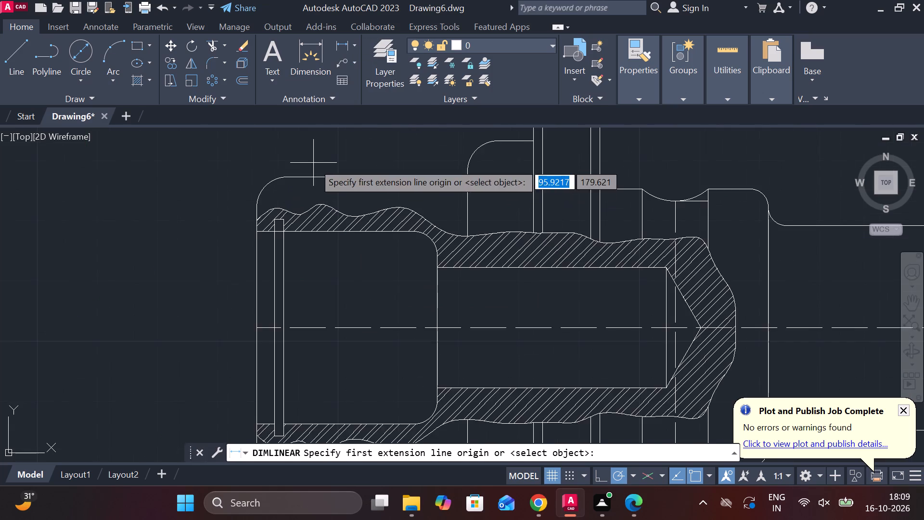
middle_drag(314, 163, 343, 117)
click(331, 132)
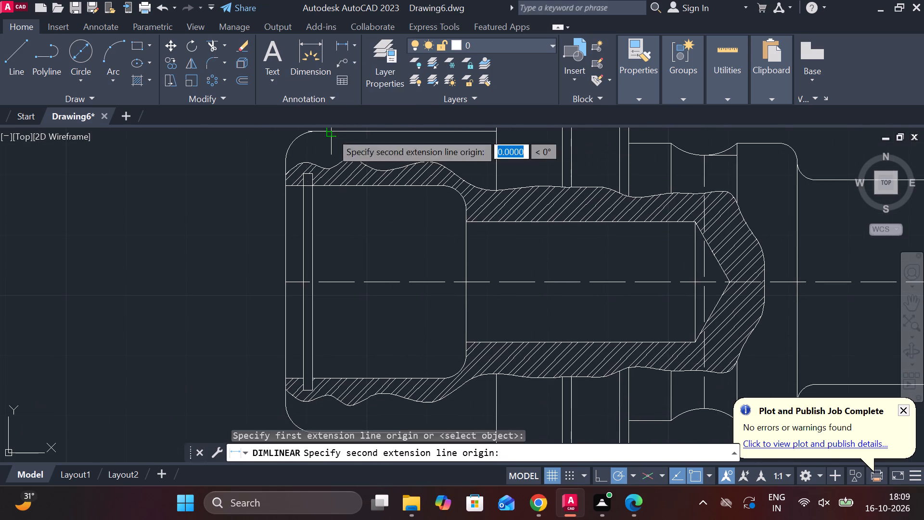
middle_drag(317, 299, 352, 243)
click(367, 381)
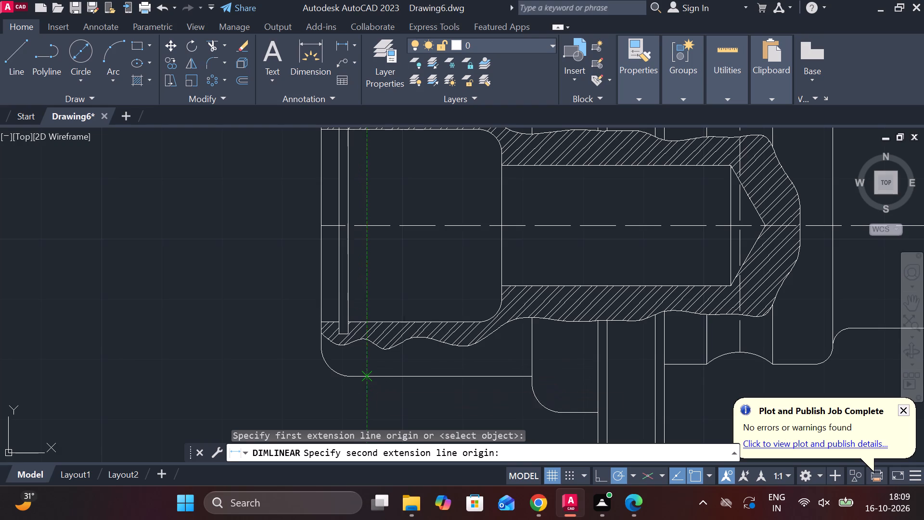
scroll(219, 306, down, 1)
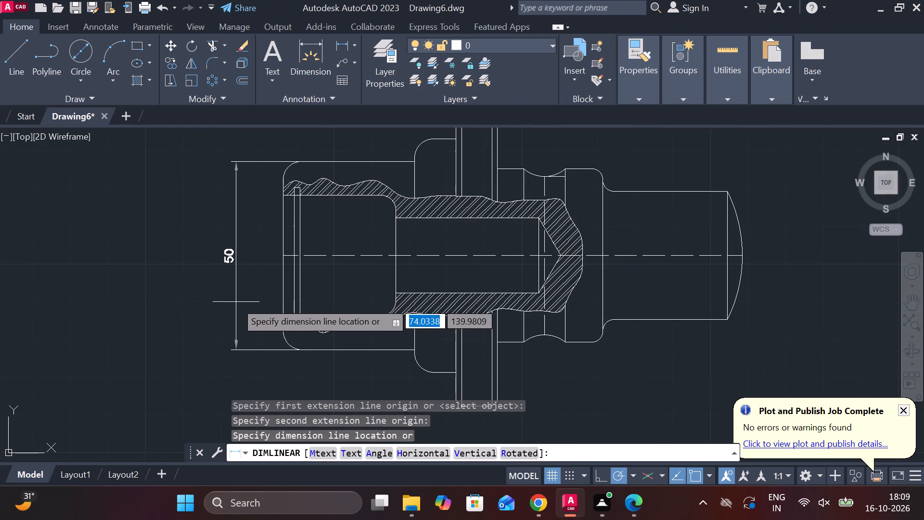
click(187, 288)
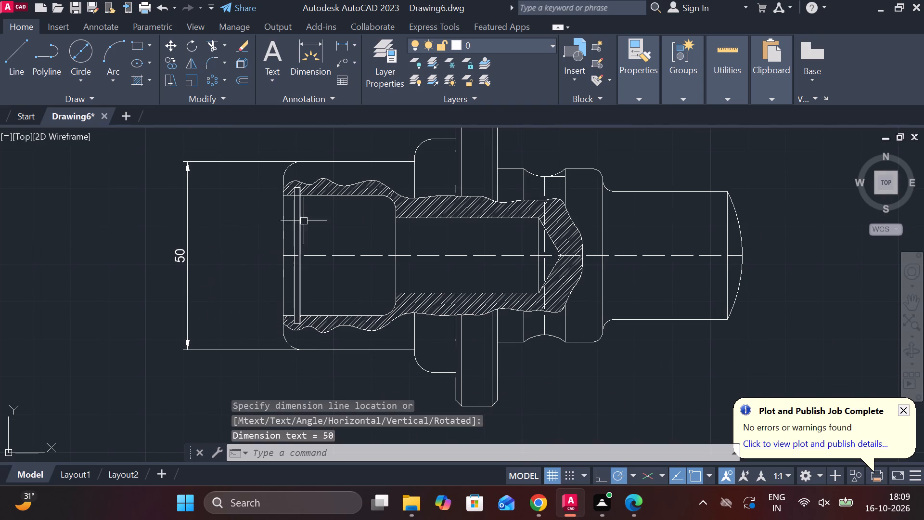
Trim the short piece of the large bore's upper edge that crosses the narrow groove near the open end.
scroll(320, 187, up, 3)
key(Escape)
text(tr)
key(space)
click(231, 219)
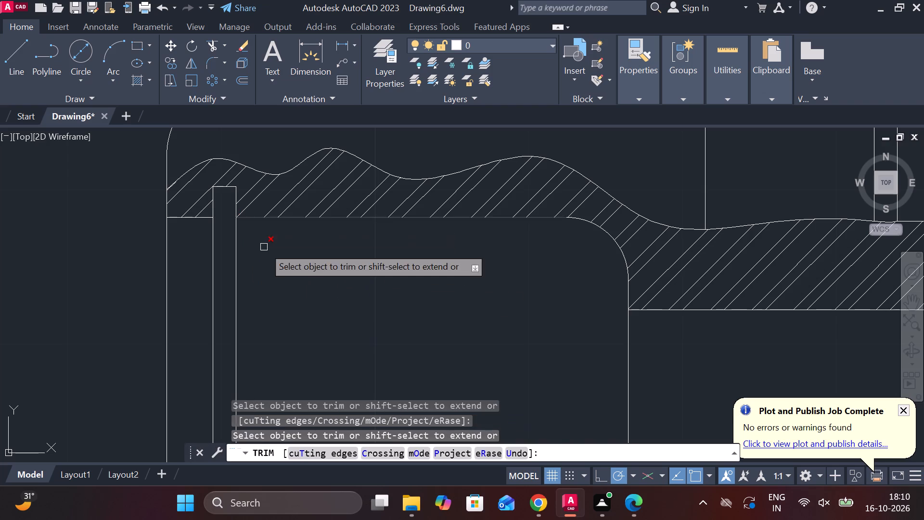
scroll(266, 251, down, 2)
middle_drag(315, 292, 386, 201)
scroll(317, 357, up, 3)
scroll(362, 266, down, 1)
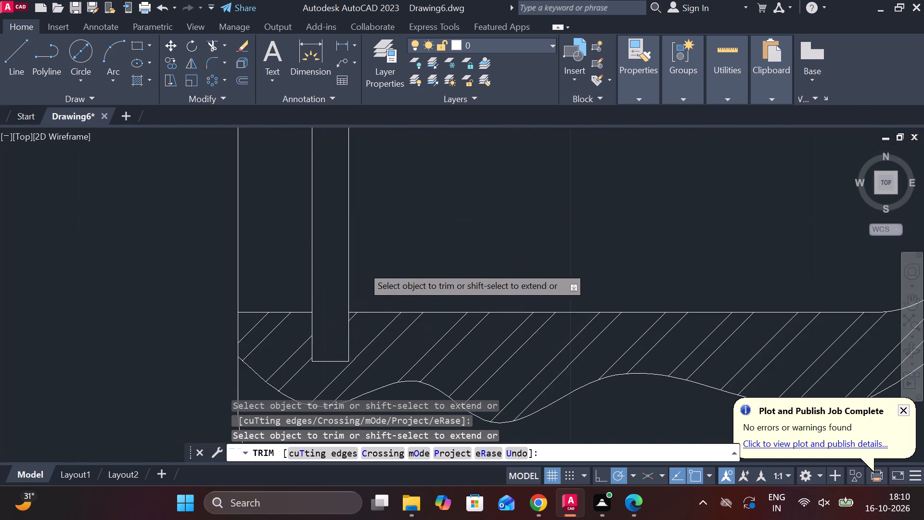
scroll(362, 266, down, 2)
key(Escape)
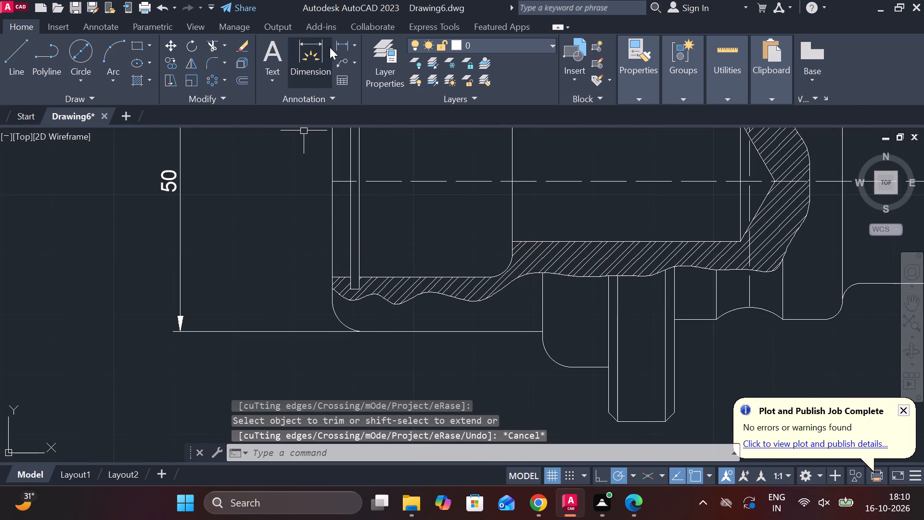
Start another linear dimension on the component.
click(343, 44)
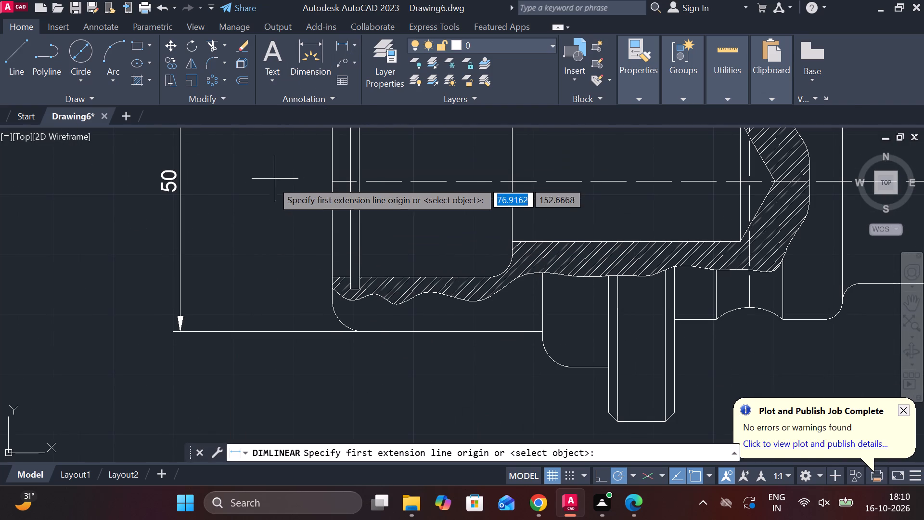
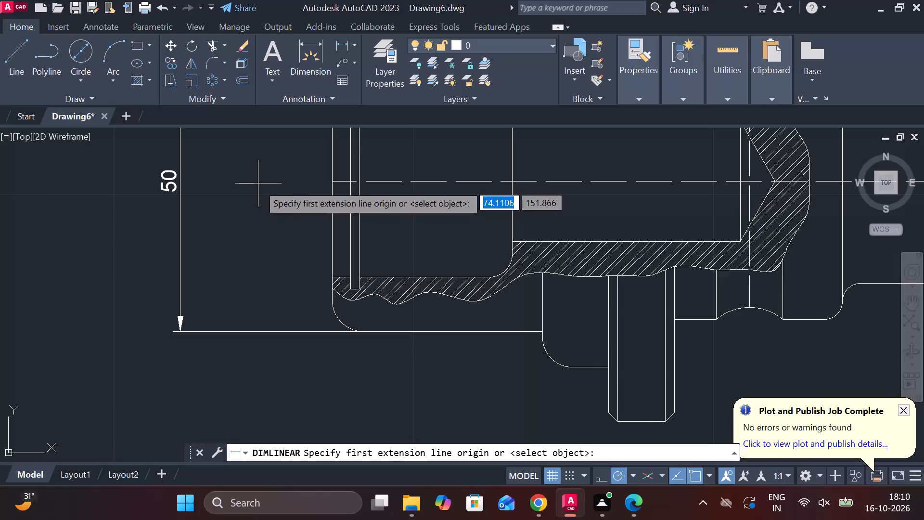
Add a vertical linear dimension for the narrow groove's diameter, placed between the open end and the 50 dimension.
middle_drag(261, 193, 242, 272)
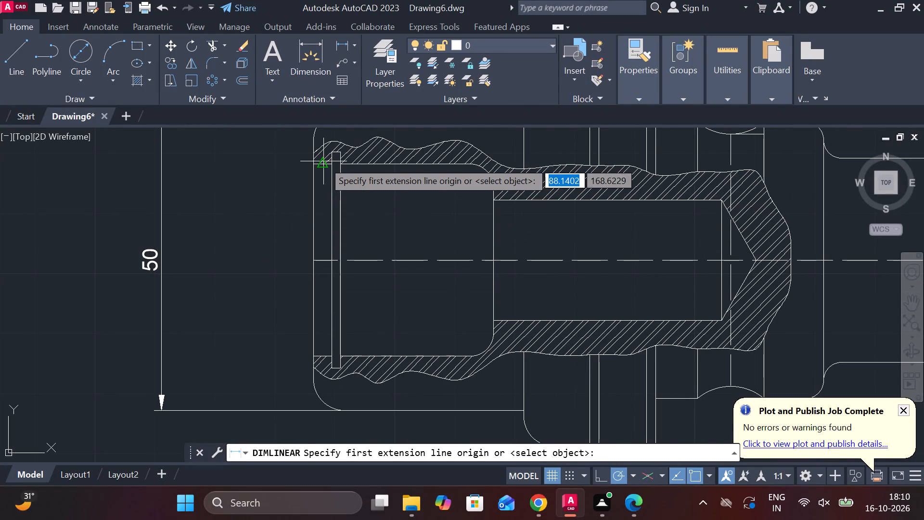
scroll(323, 161, up, 2)
click(340, 143)
scroll(334, 247, down, 2)
middle_drag(338, 271, 345, 176)
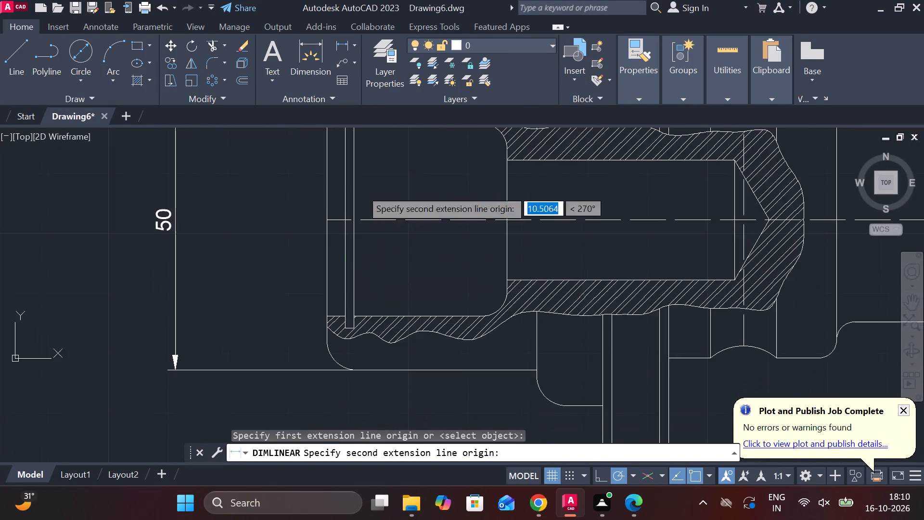
scroll(366, 278, up, 2)
middle_drag(345, 333, 351, 230)
click(317, 306)
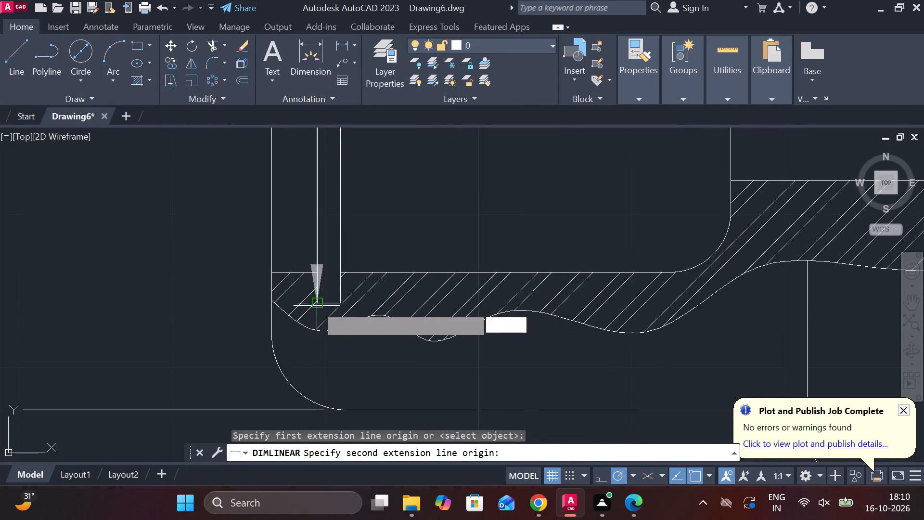
scroll(192, 299, down, 2)
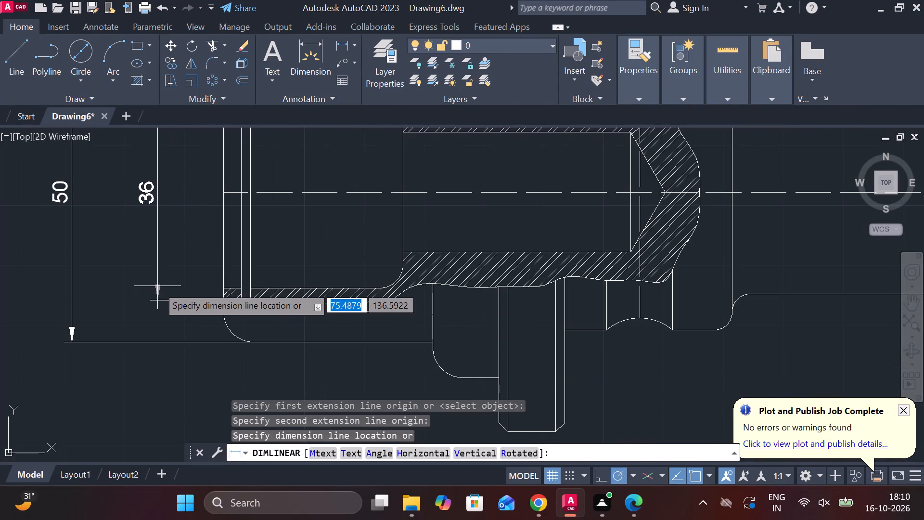
middle_drag(157, 286, 175, 297)
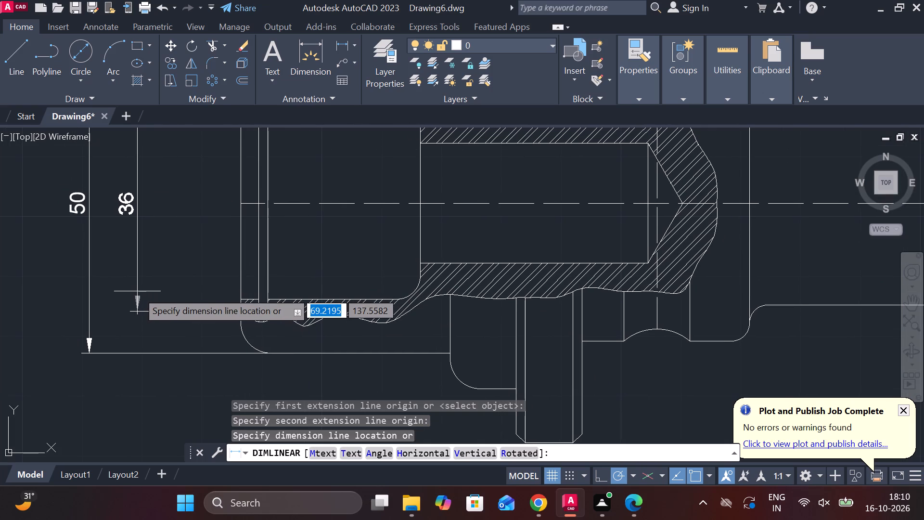
click(140, 291)
Add a vertical linear dimension for the large bore's diameter, placed between the open end face and the 36 dimension.
middle_drag(175, 230, 184, 246)
scroll(181, 246, down, 2)
scroll(181, 243, up, 1)
key(space)
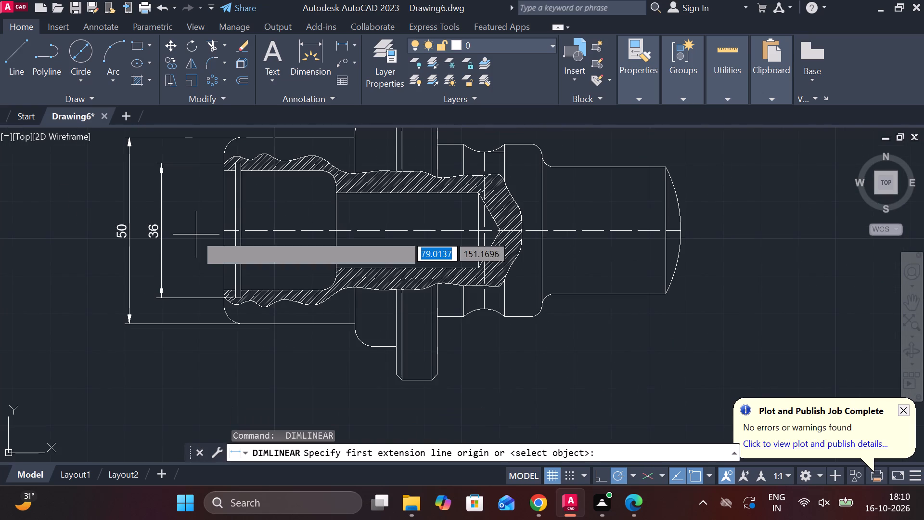
scroll(208, 180, up, 1)
click(236, 172)
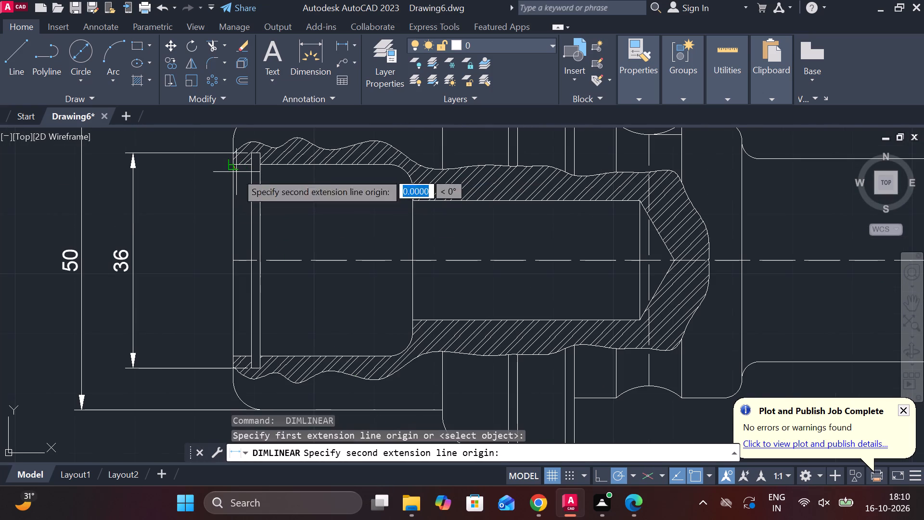
click(228, 352)
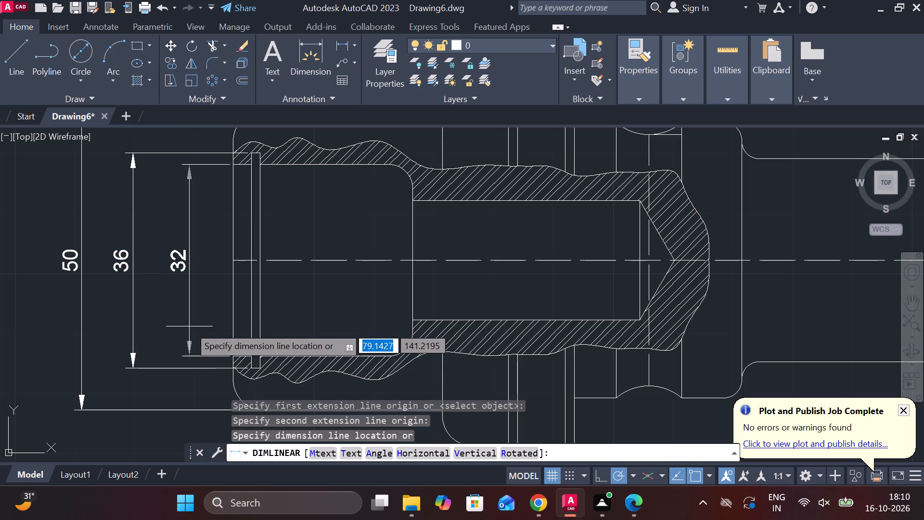
click(184, 326)
Add a vertical linear dimension for the outer diameter of the rounded shoulder beside the flange, placed outside the 50 dimension.
middle_drag(181, 318, 207, 320)
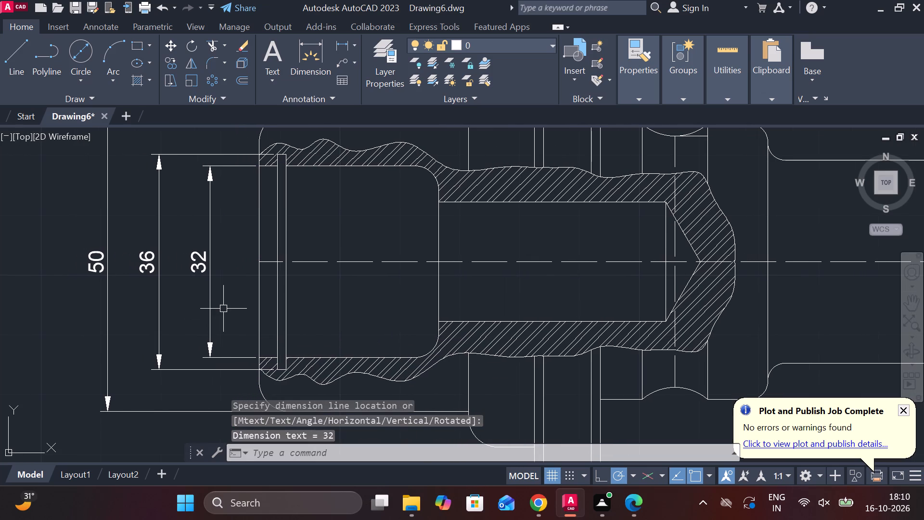
scroll(230, 302, down, 1)
key(space)
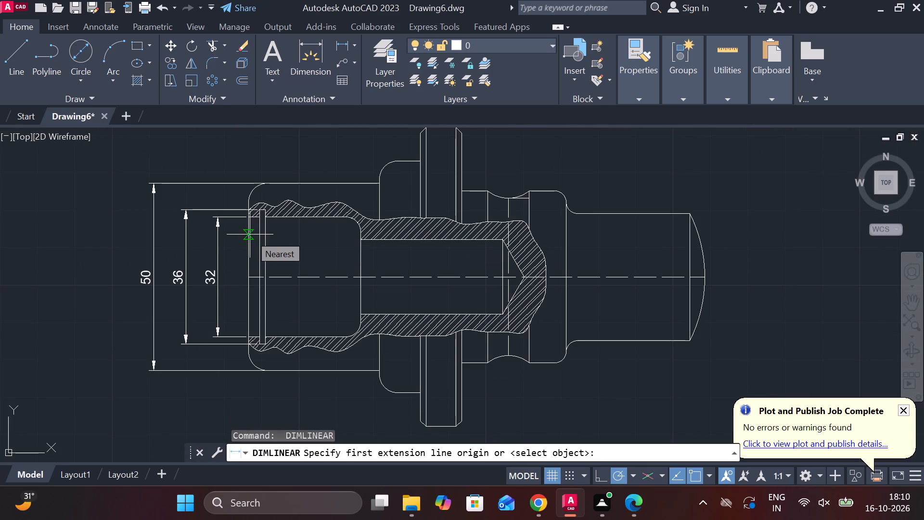
click(398, 166)
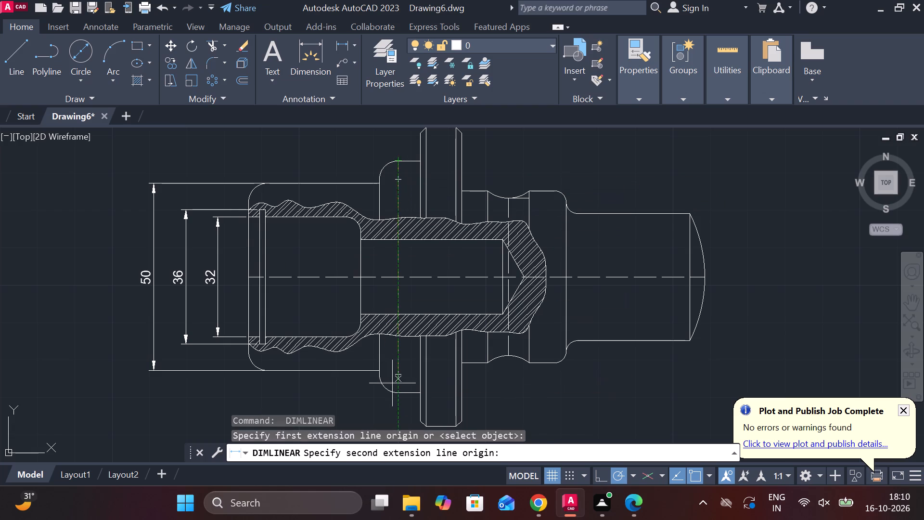
click(394, 393)
middle_drag(226, 387, 240, 390)
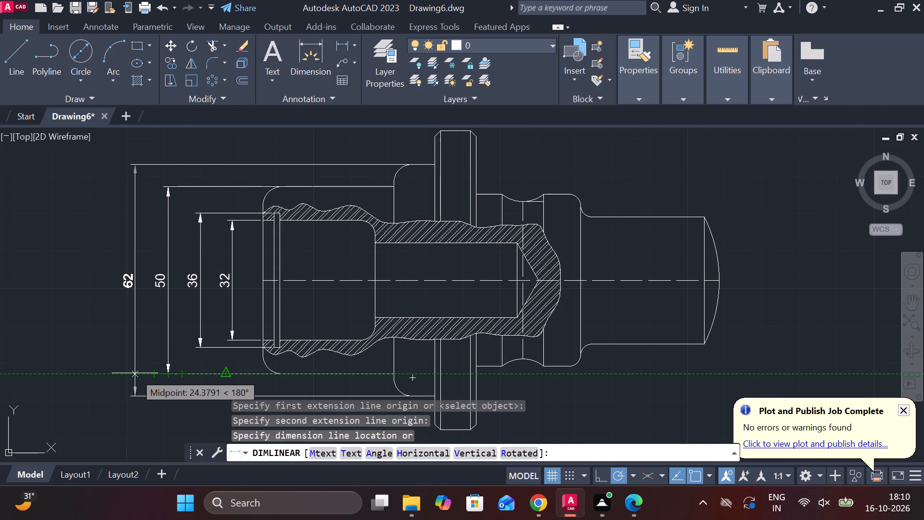
click(135, 373)
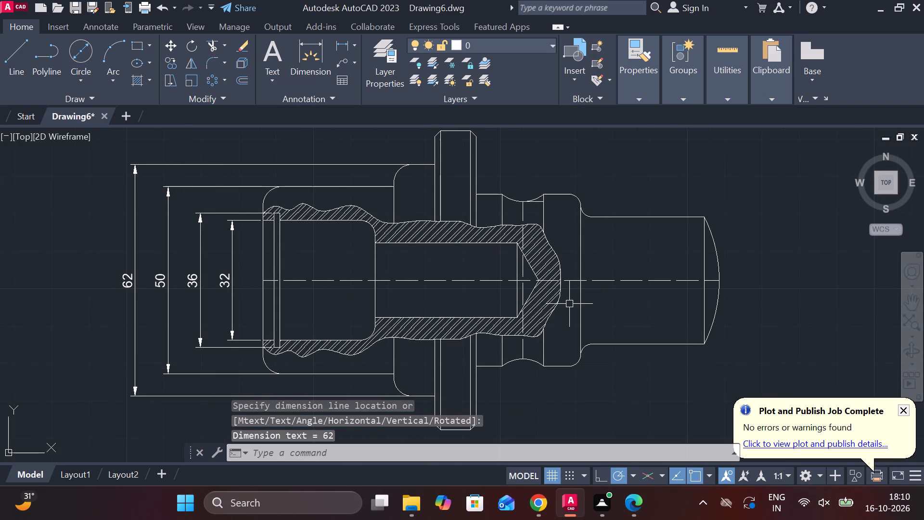
Add a horizontal linear dimension for the narrow groove's width, placed just below the open-ended section.
middle_drag(507, 304, 505, 232)
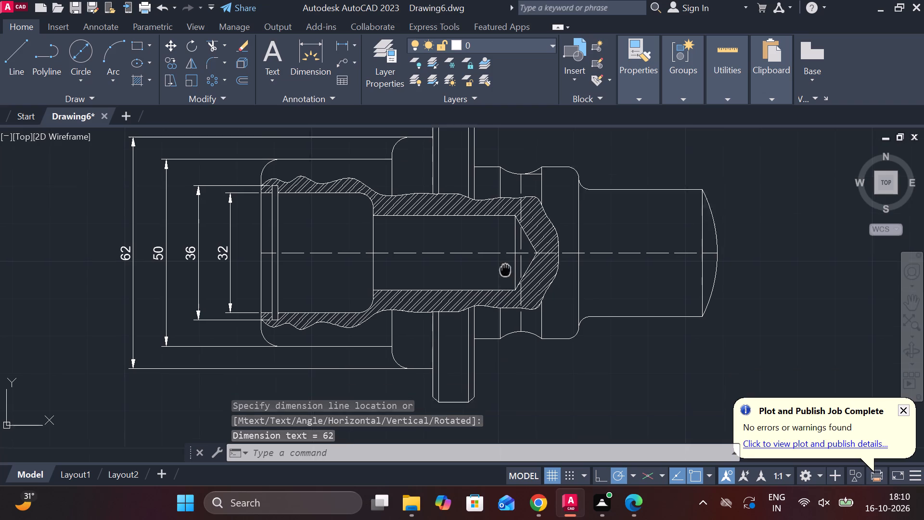
middle_drag(505, 232, 513, 213)
scroll(399, 261, up, 2)
middle_drag(393, 265, 529, 205)
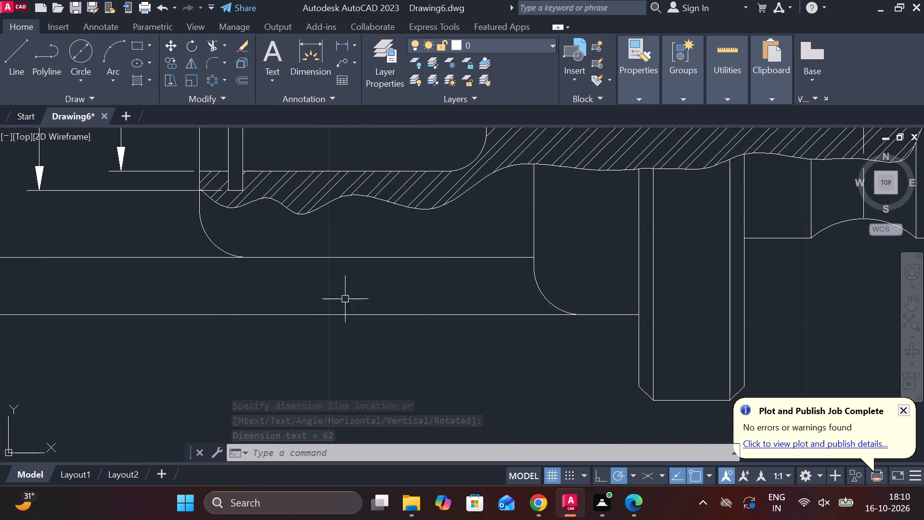
key(space)
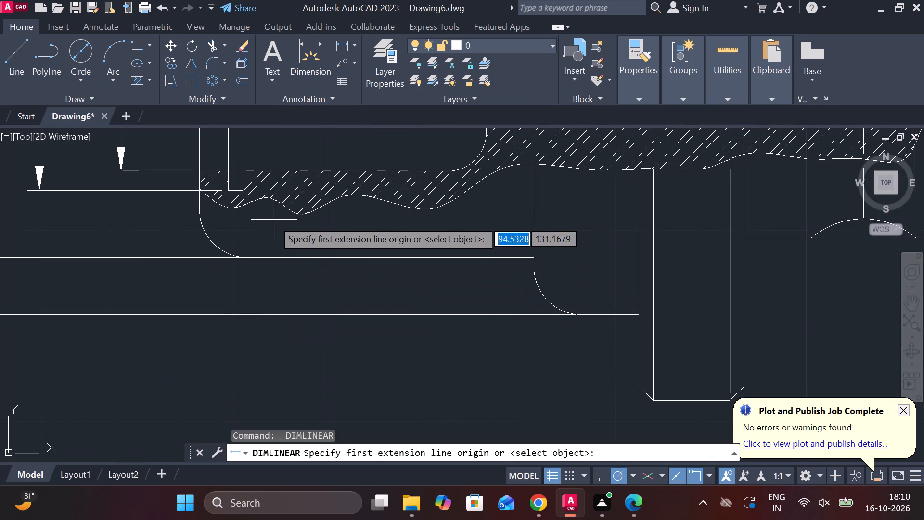
click(225, 195)
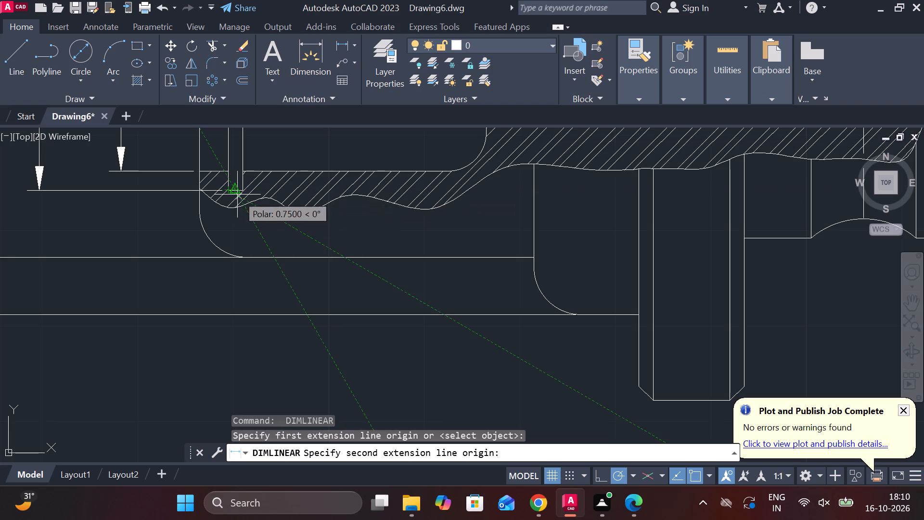
click(243, 195)
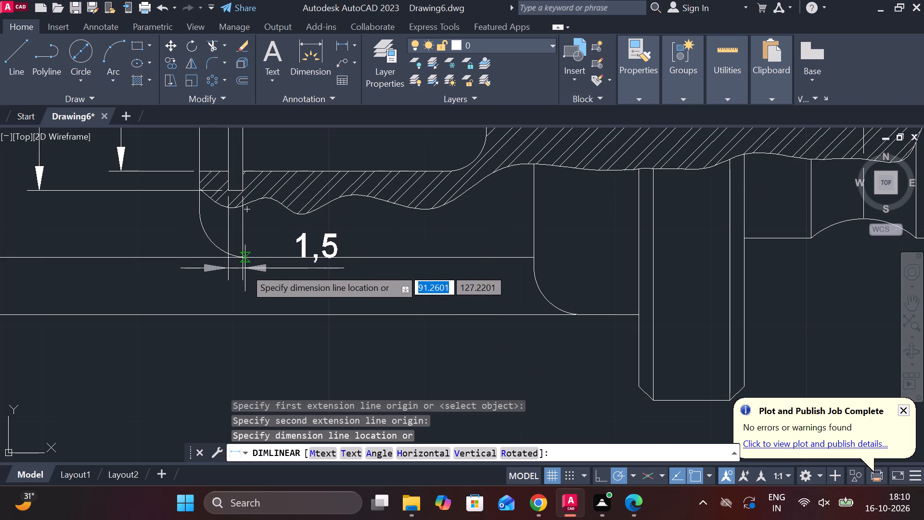
click(244, 285)
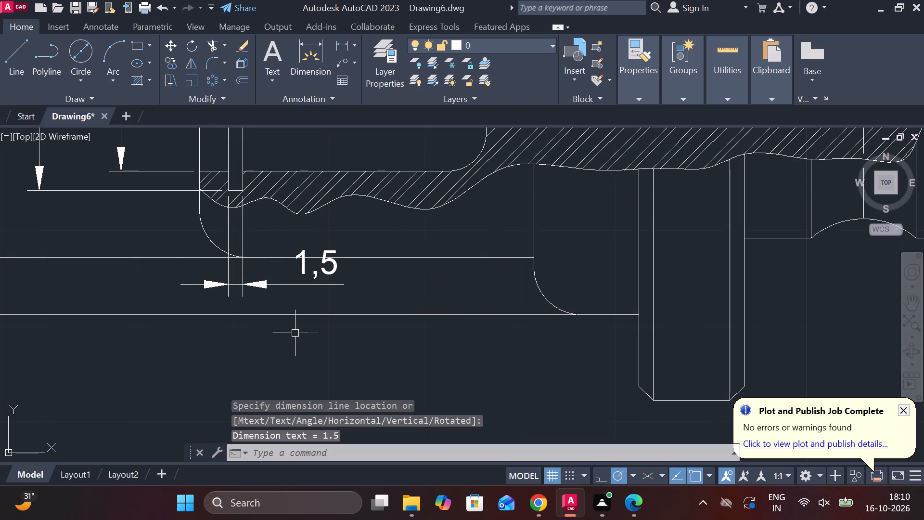
Add a horizontal linear dimension for the large bore's depth, from the open end face to the bore step, well below the part.
middle_drag(296, 333, 314, 306)
key(space)
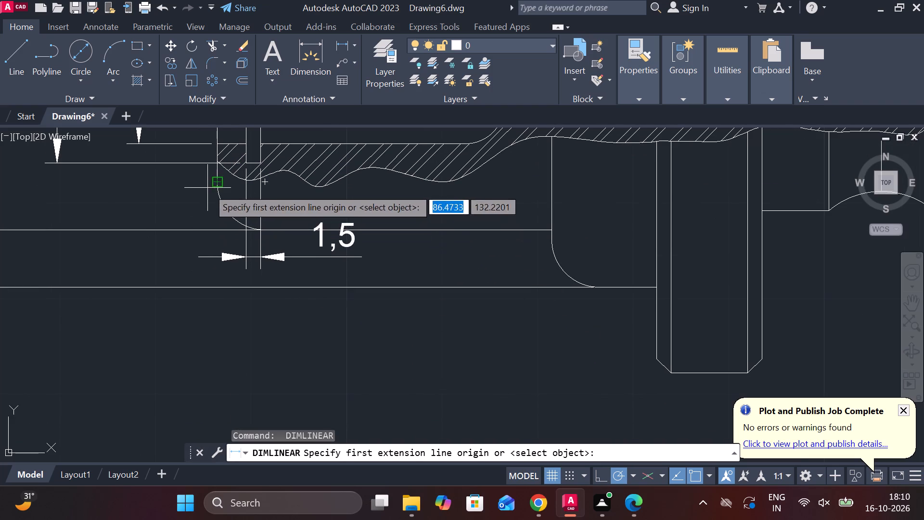
click(214, 180)
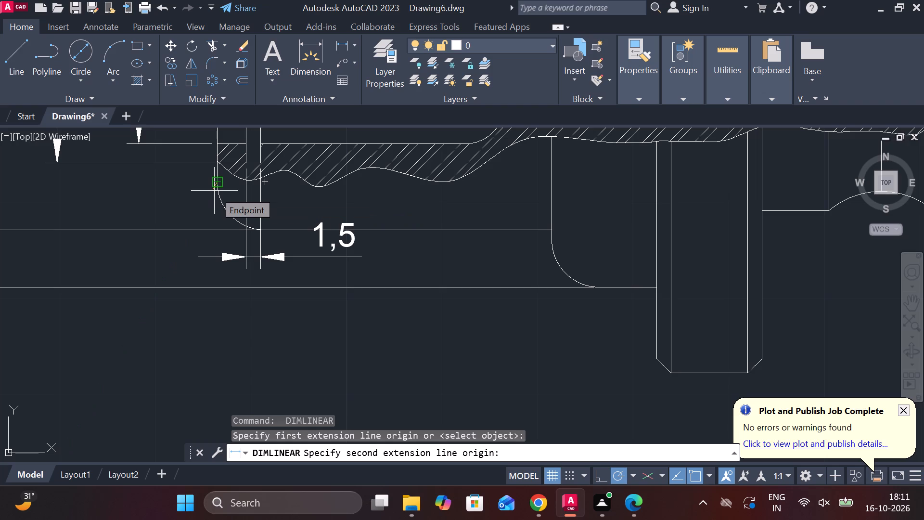
scroll(405, 207, down, 2)
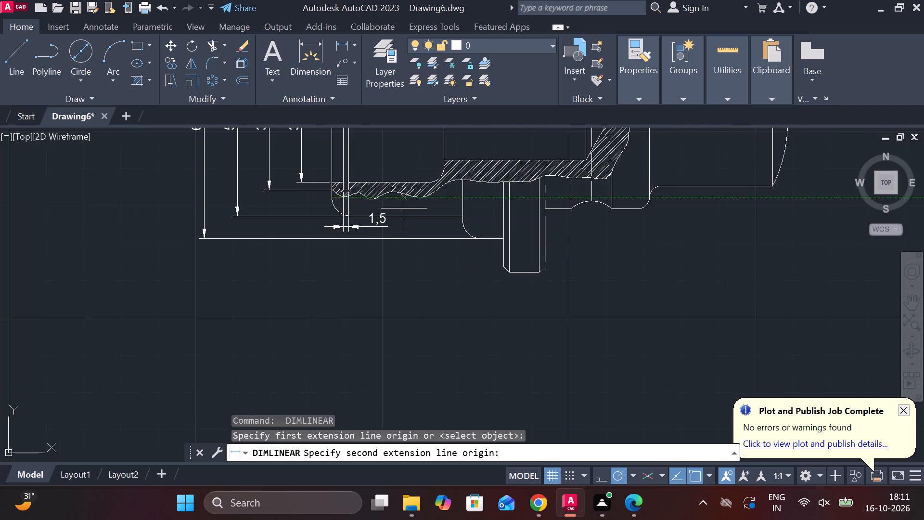
scroll(412, 214, up, 2)
middle_drag(451, 170, 422, 279)
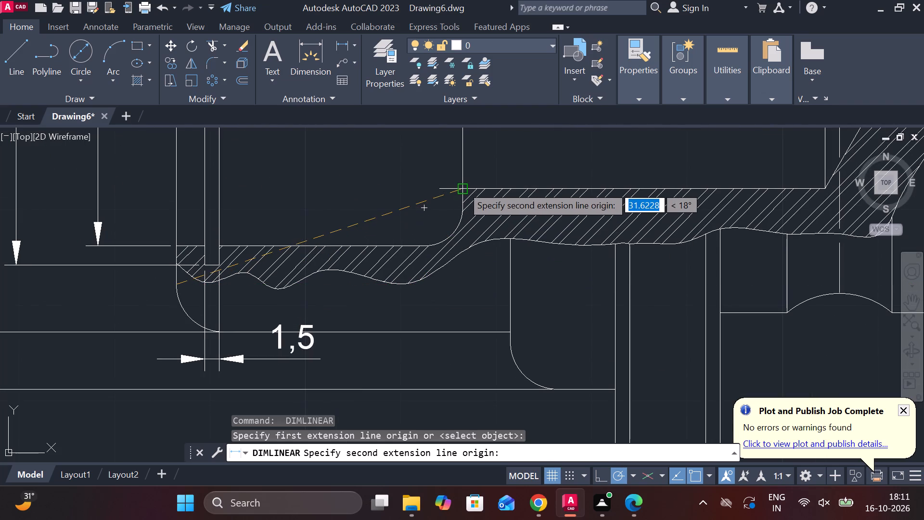
click(462, 186)
middle_drag(435, 344, 444, 263)
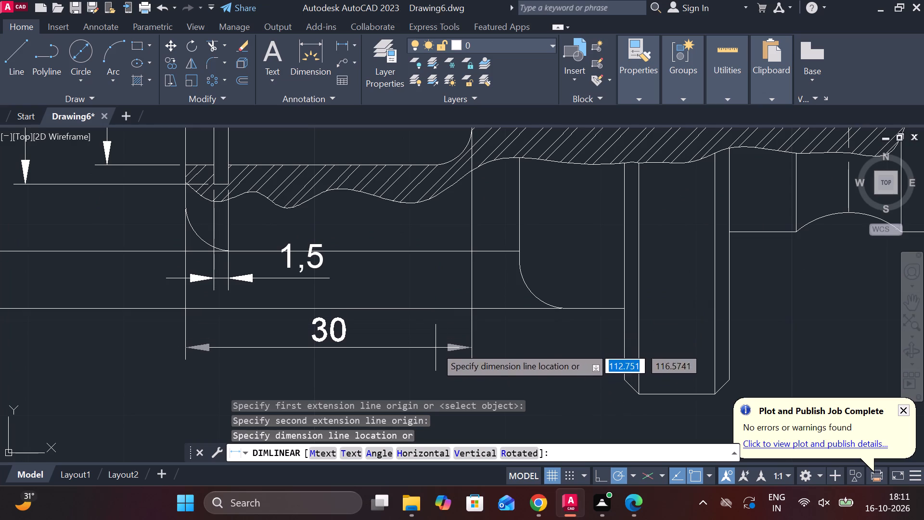
middle_drag(436, 345, 420, 253)
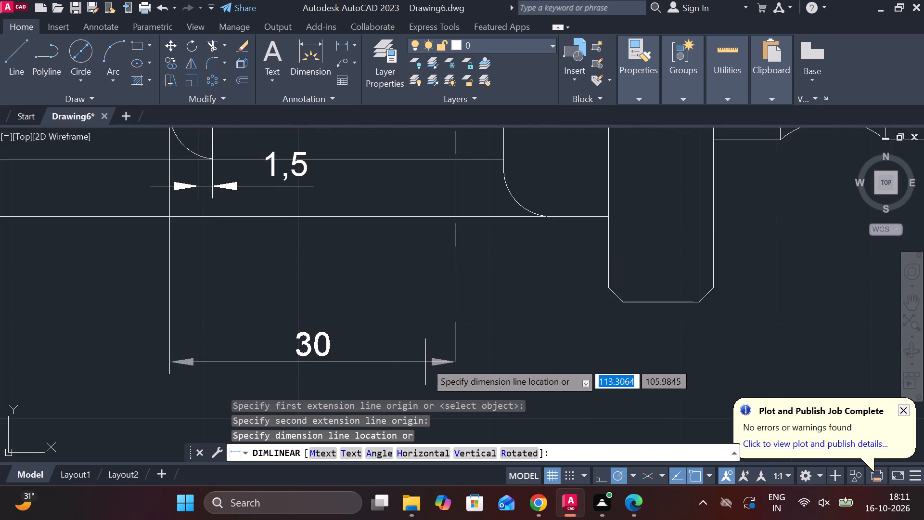
click(423, 366)
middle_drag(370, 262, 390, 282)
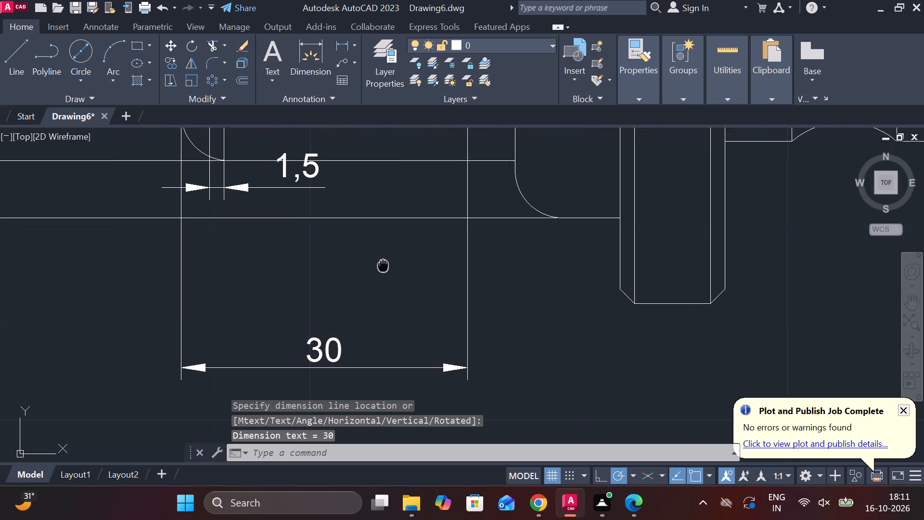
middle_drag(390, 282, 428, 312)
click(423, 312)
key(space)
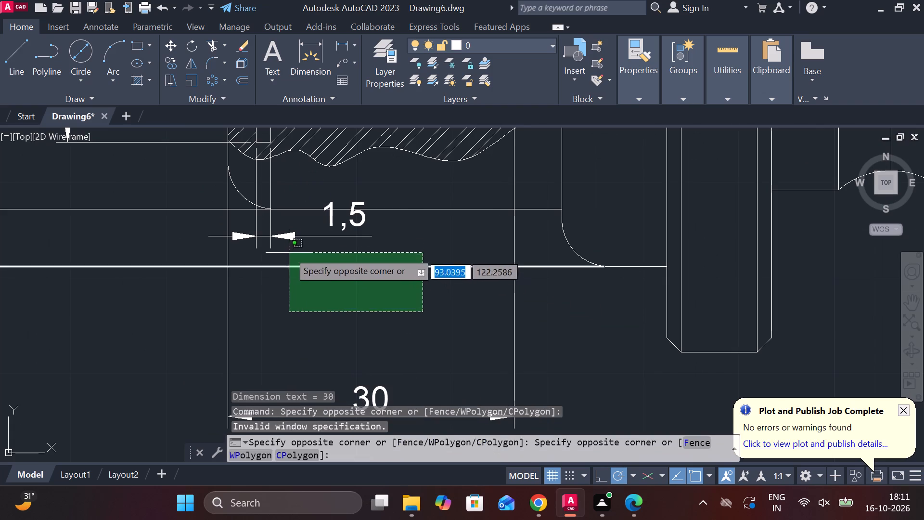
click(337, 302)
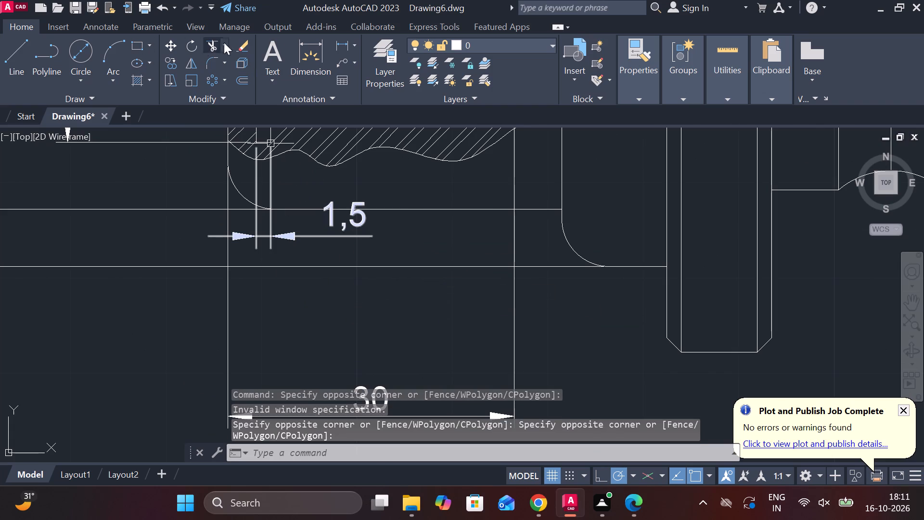
Add a horizontal linear dimension from the open end face to the groove's far edge, between the 1,5 and 30 dimensions.
click(335, 44)
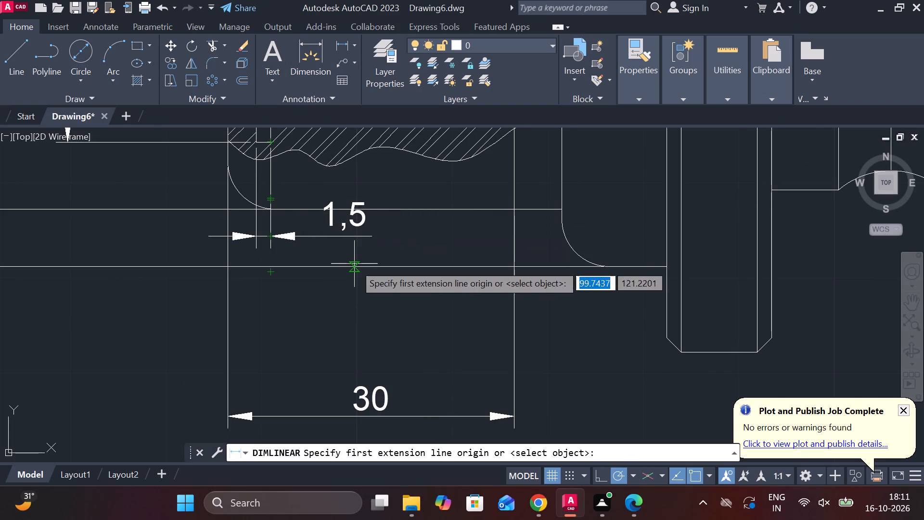
click(236, 300)
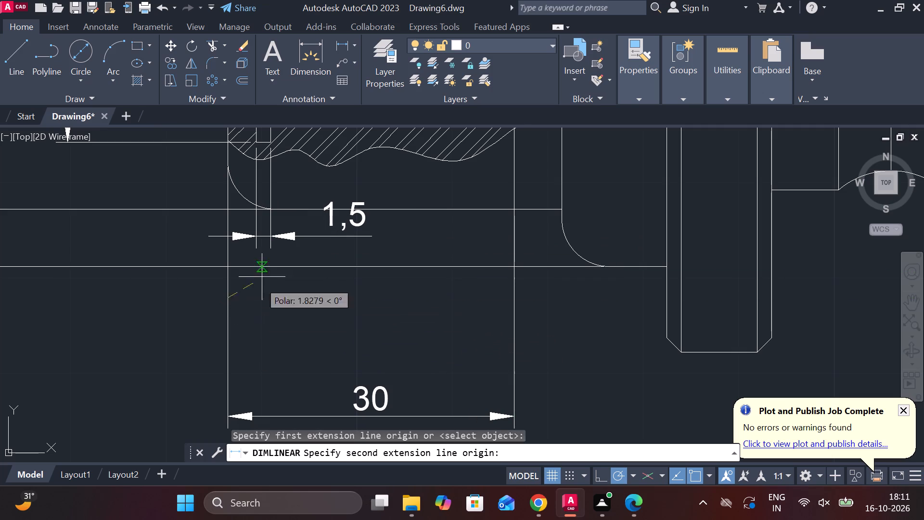
drag(270, 224, 279, 230)
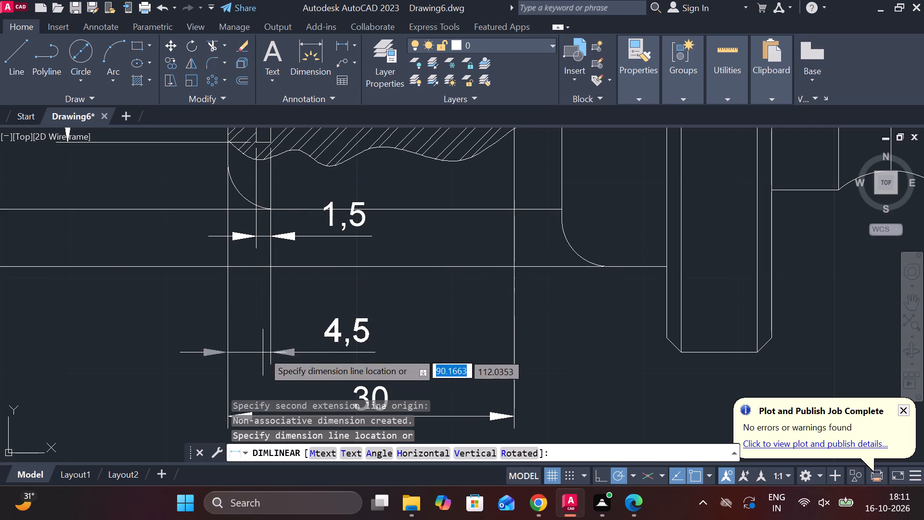
click(252, 311)
Add a horizontal linear dimension for the small bore's length, from the bore step to the cone base, aligned with the 30 dimension.
scroll(302, 299, down, 2)
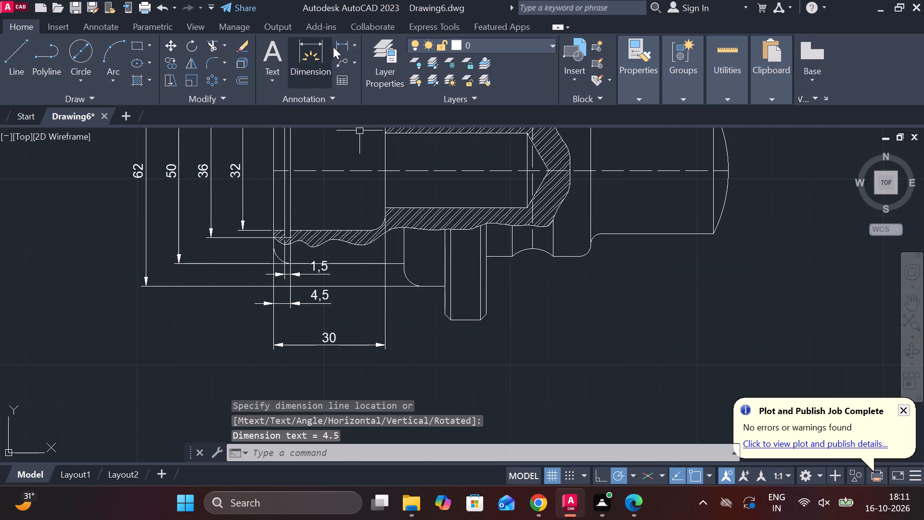
click(345, 41)
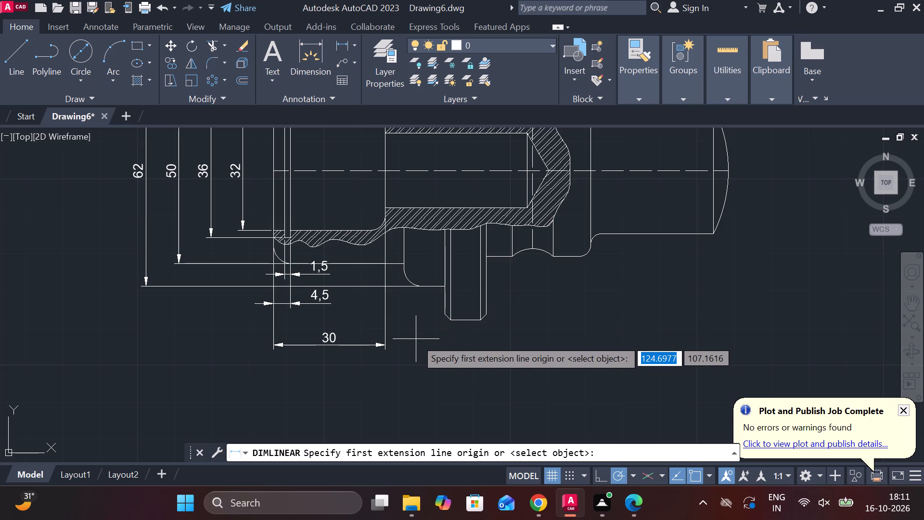
click(527, 206)
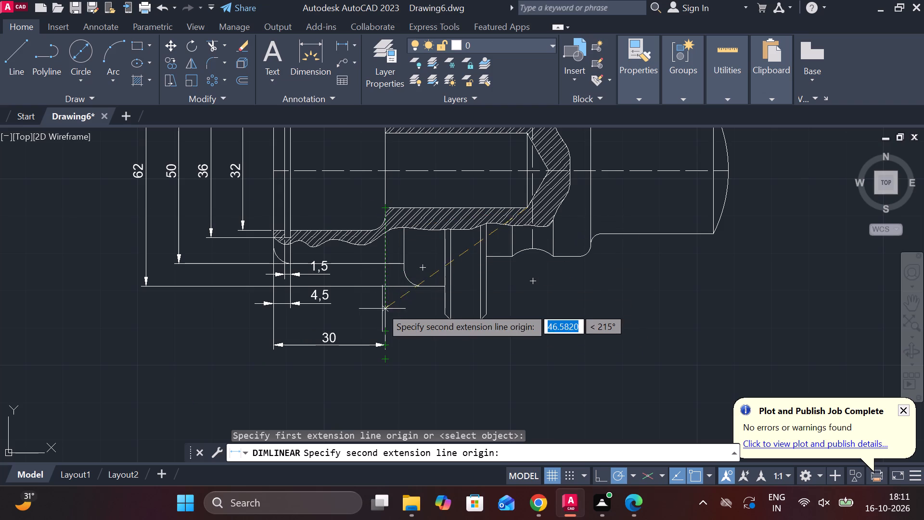
click(381, 306)
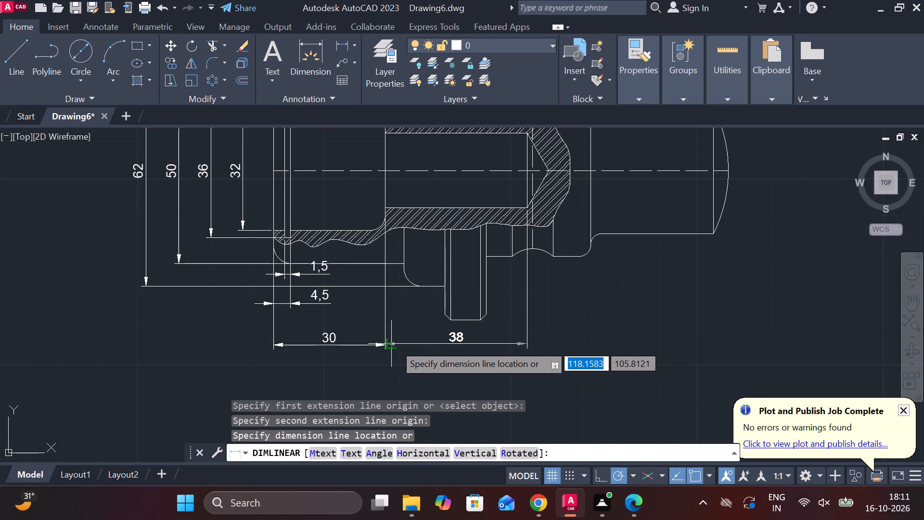
scroll(385, 343, up, 2)
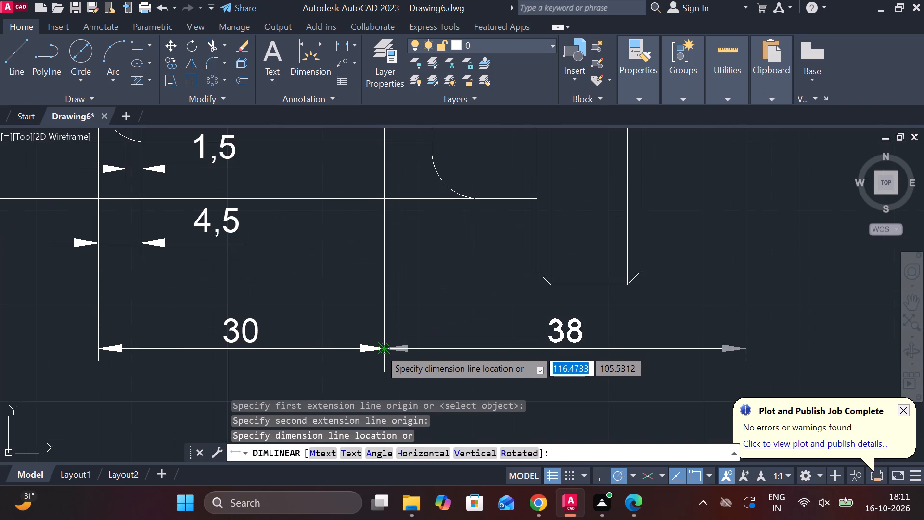
click(380, 349)
Add a vertical linear dimension for the outer diameter of the grooved collar, placed across the plain shaft just past its shoulder.
scroll(409, 349, down, 2)
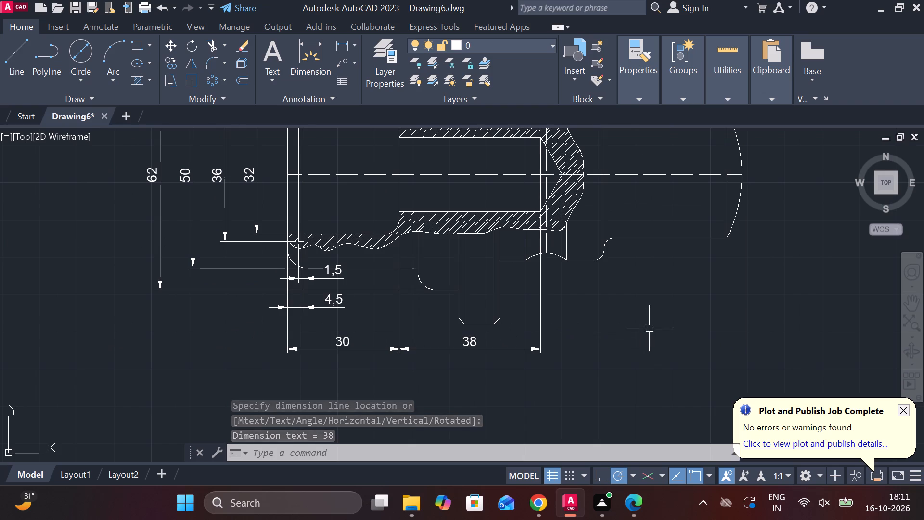
middle_drag(649, 328, 528, 386)
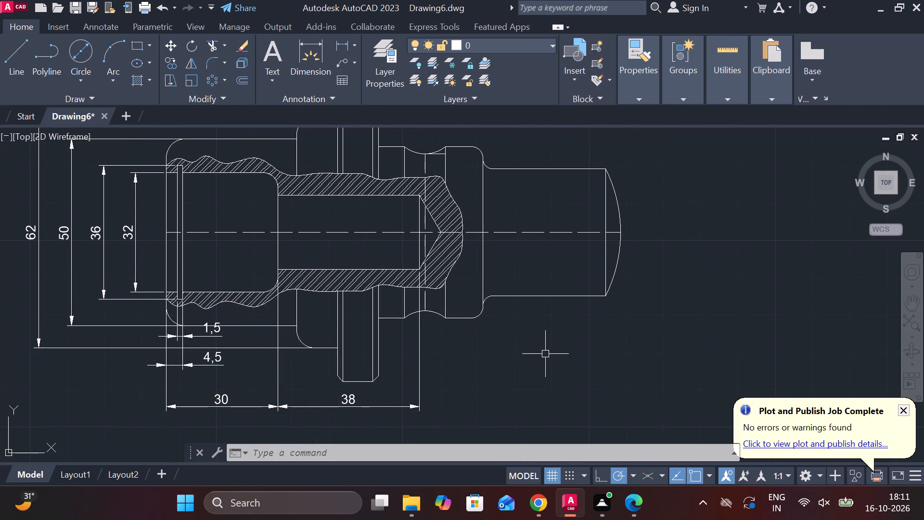
scroll(519, 347, up, 1)
middle_drag(519, 347, 476, 409)
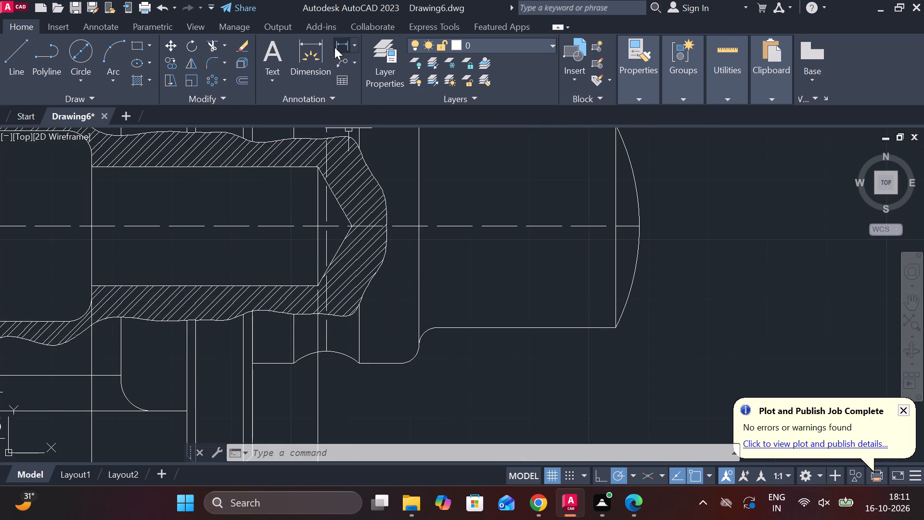
click(334, 47)
middle_drag(551, 221, 510, 265)
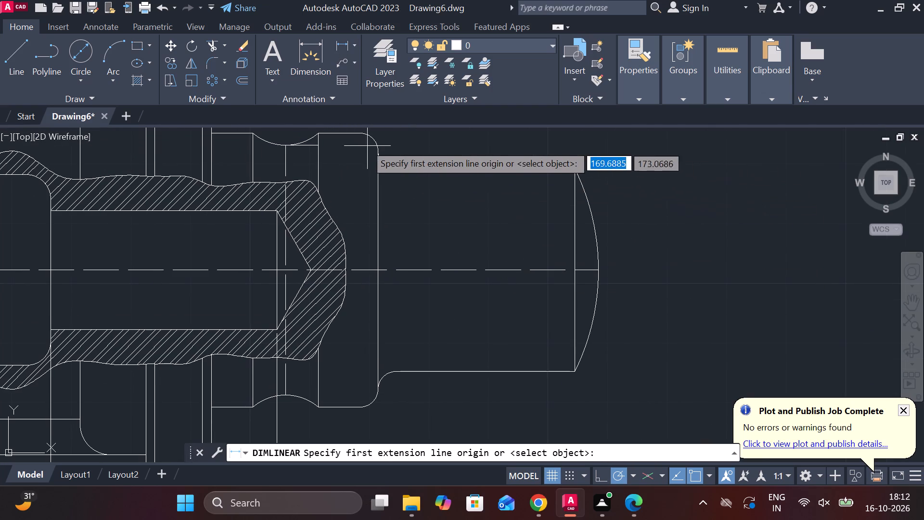
click(356, 134)
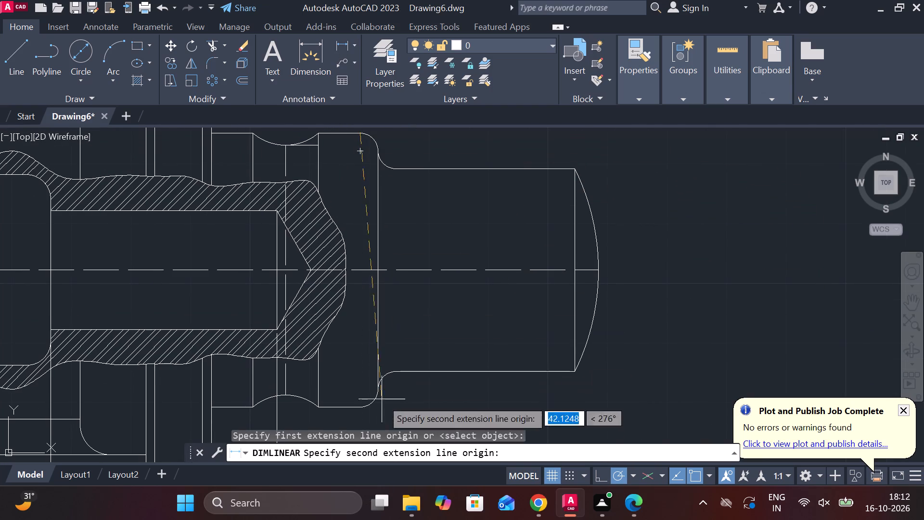
click(364, 412)
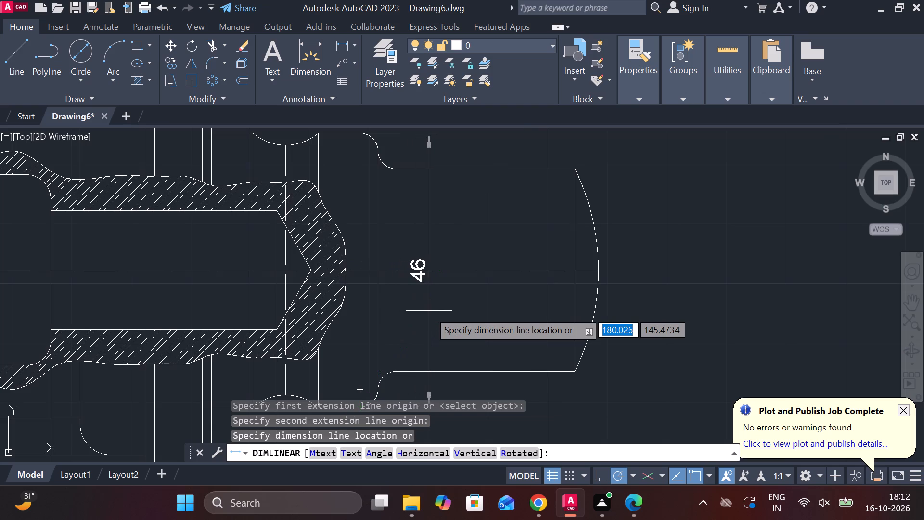
click(429, 311)
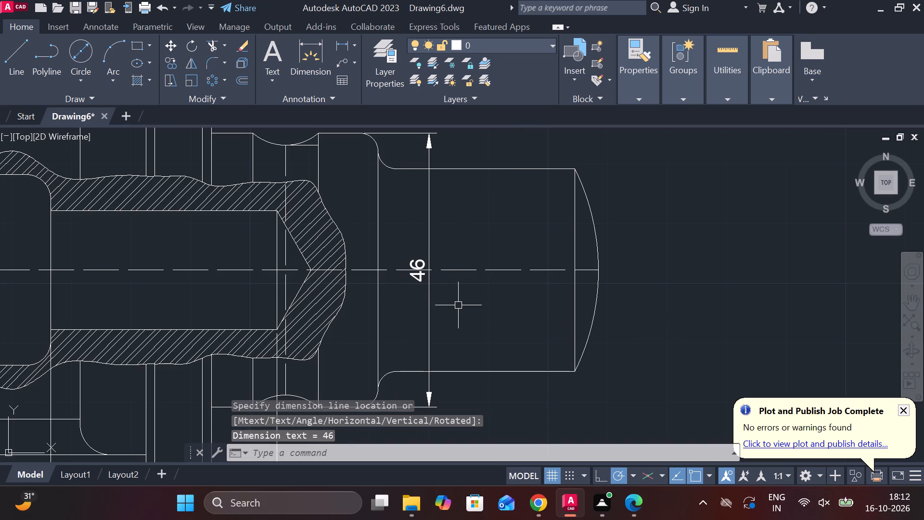
Add a vertical linear dimension for the plain shaft's diameter, placed just beyond the domed end.
scroll(461, 305, down, 2)
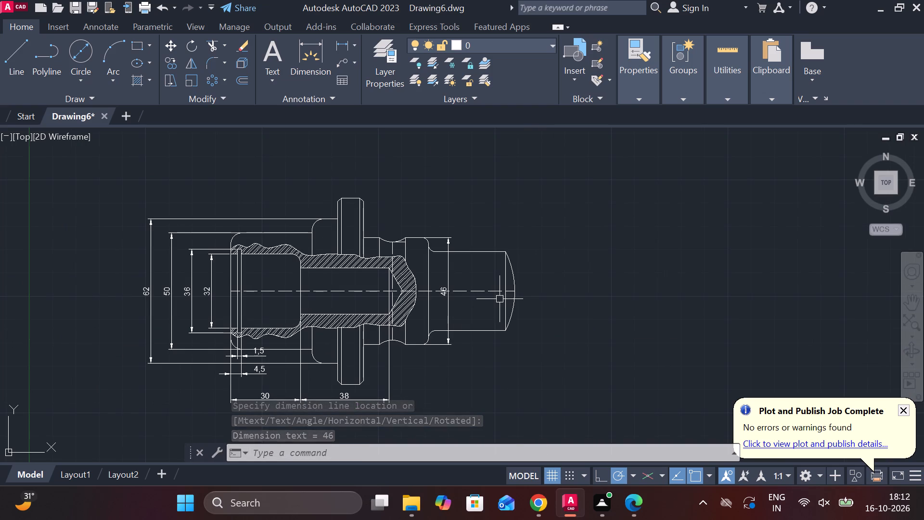
scroll(585, 282, up, 1)
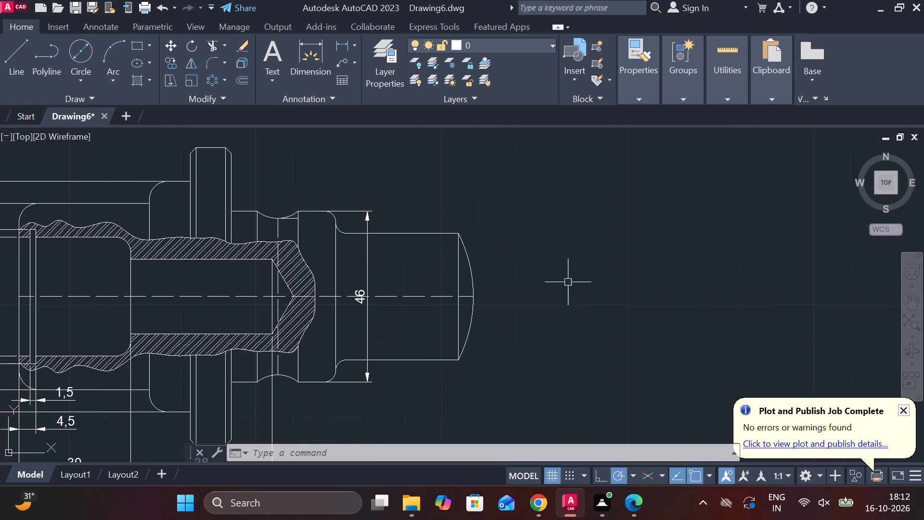
key(space)
click(429, 233)
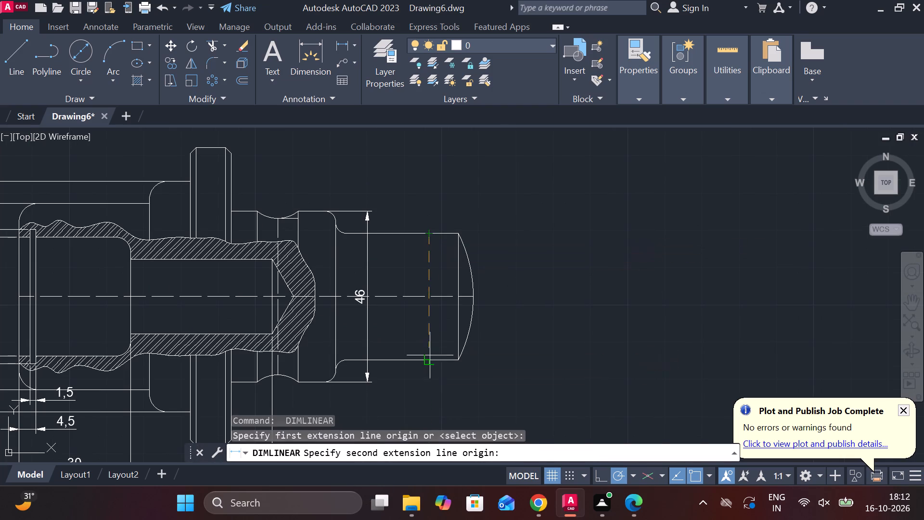
click(430, 355)
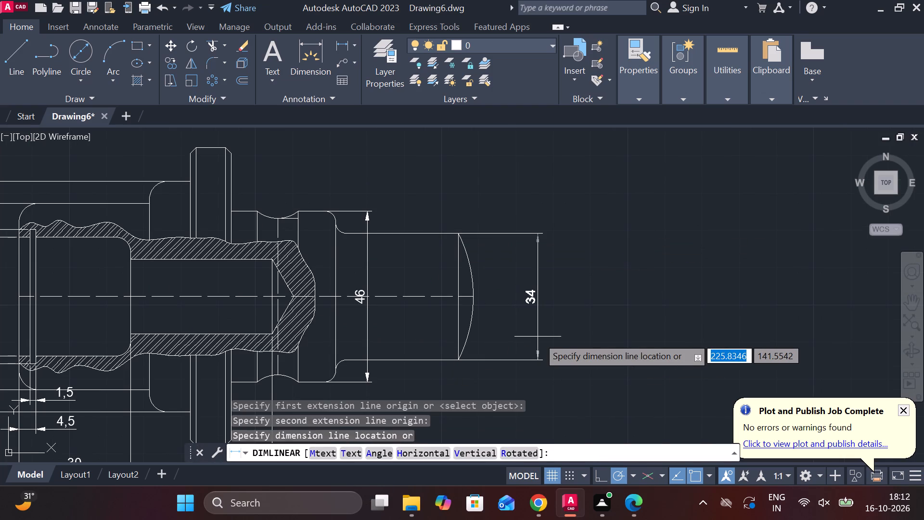
click(510, 341)
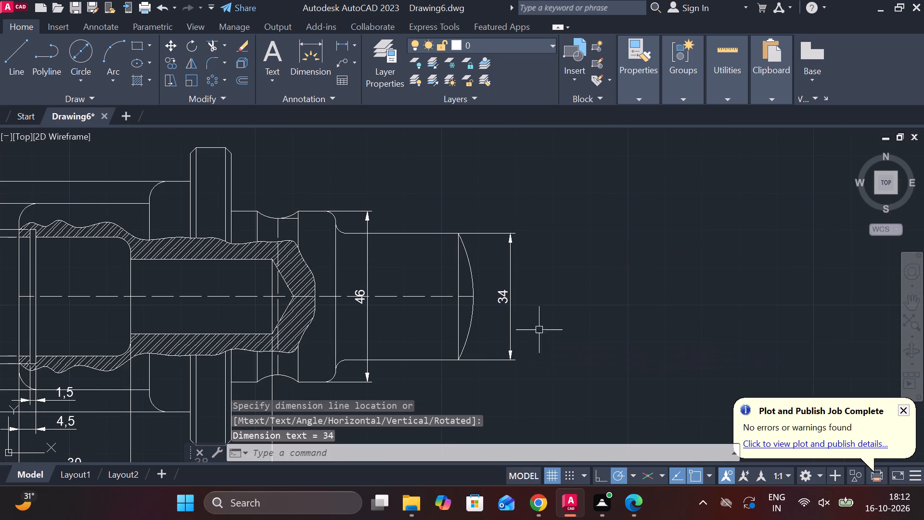
Add a horizontal linear dimension for the part's overall length, from the open end face to the dome's tip, well above the flange.
scroll(547, 321, down, 1)
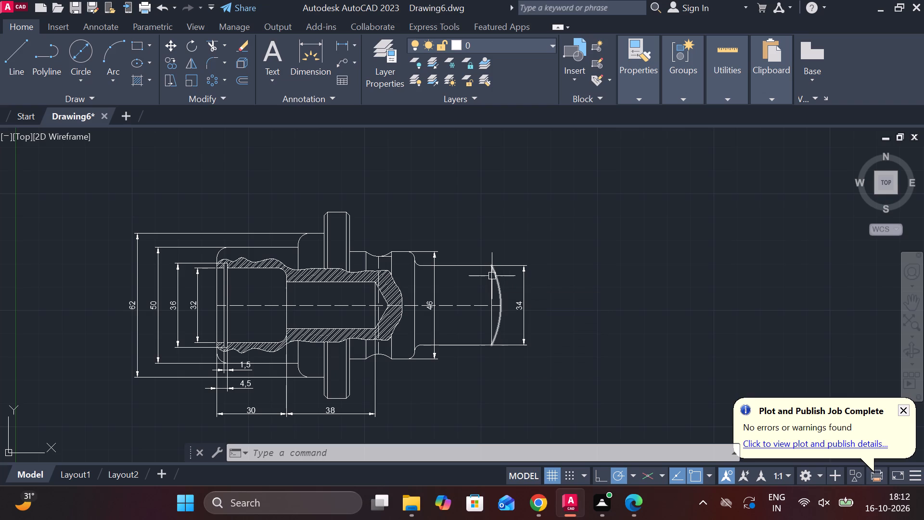
middle_drag(446, 228, 545, 319)
middle_drag(467, 295, 530, 278)
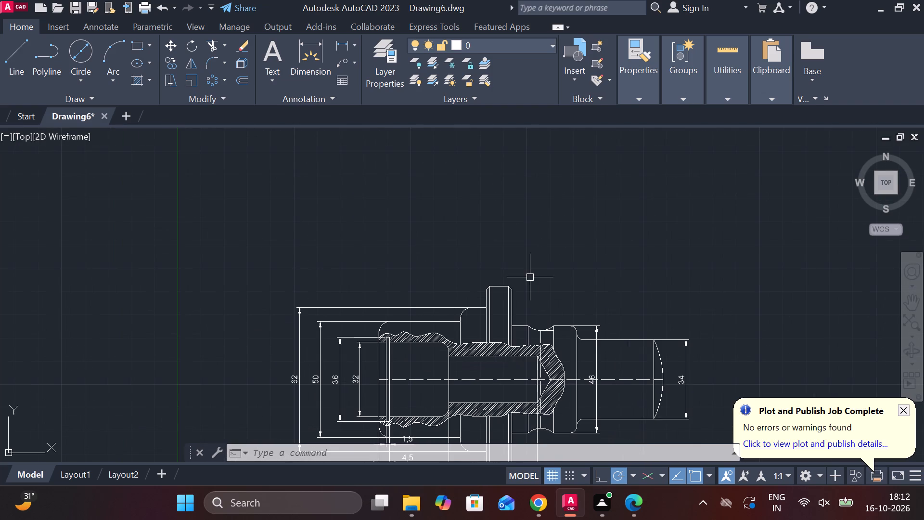
key(space)
scroll(374, 357, up, 2)
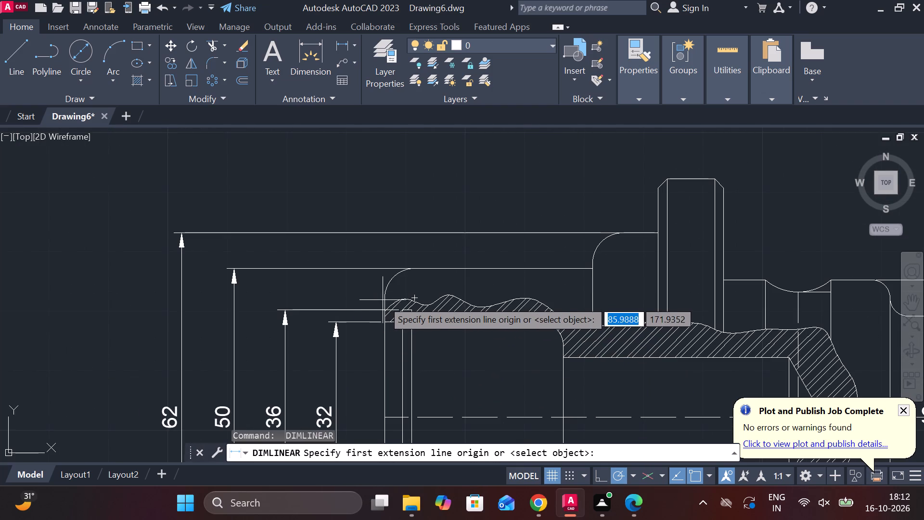
click(383, 300)
scroll(377, 217, down, 1)
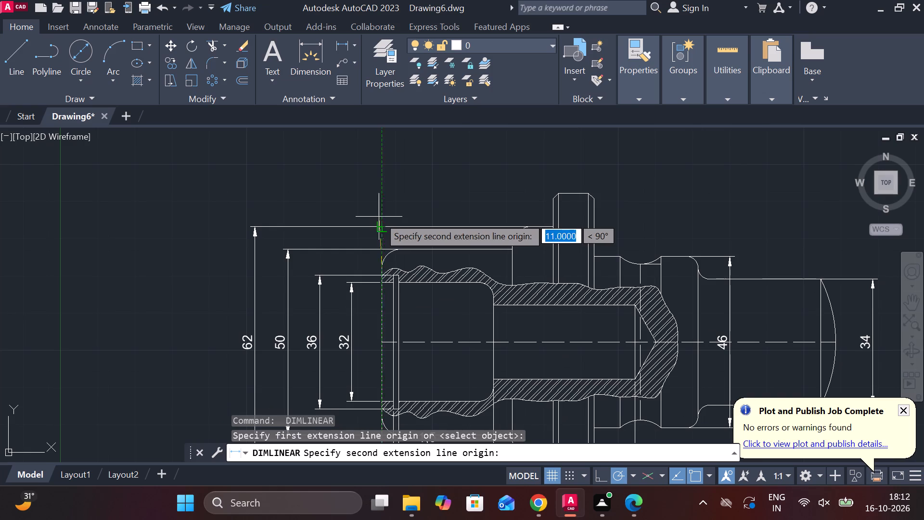
middle_drag(646, 227, 267, 219)
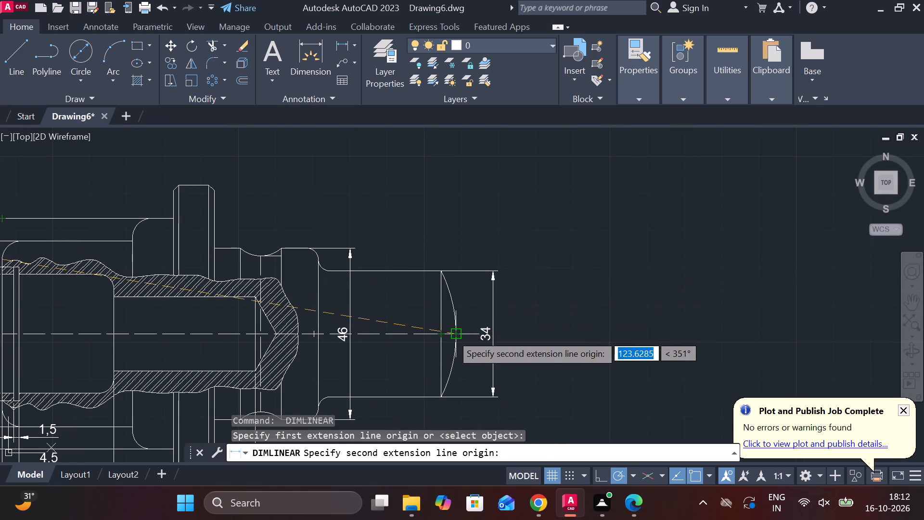
click(451, 334)
middle_drag(339, 177, 550, 192)
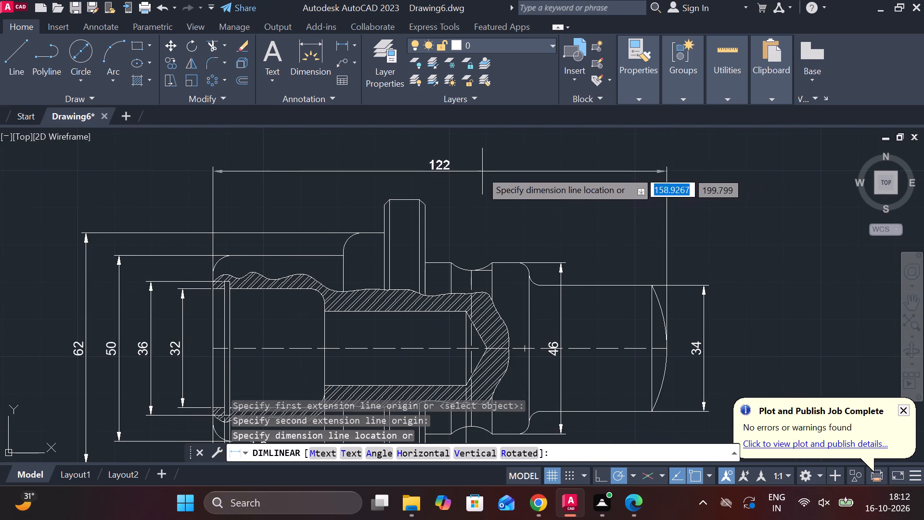
scroll(463, 169, down, 1)
middle_drag(463, 169, 513, 227)
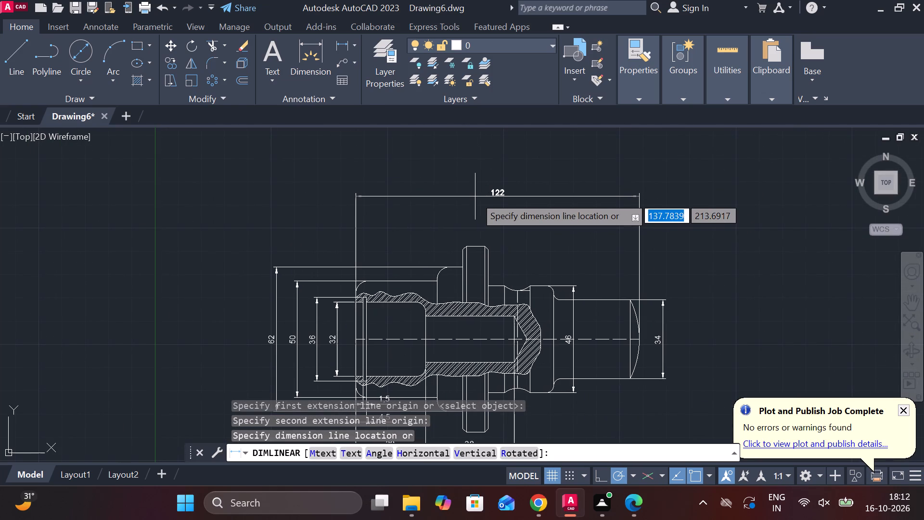
click(475, 187)
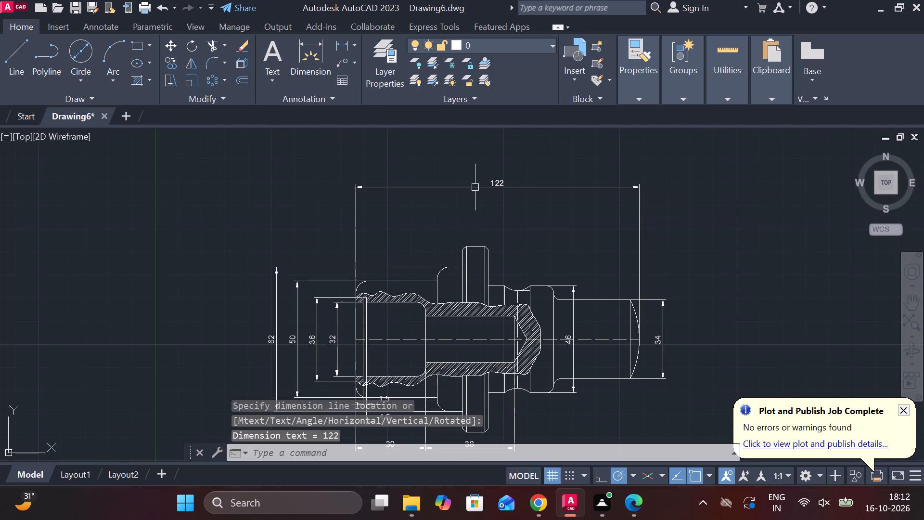
Add a horizontal linear dimension from the open end face to the flange's near face, placed between the flange top and the overall length.
middle_drag(481, 225, 495, 228)
middle_drag(495, 228, 491, 191)
key(space)
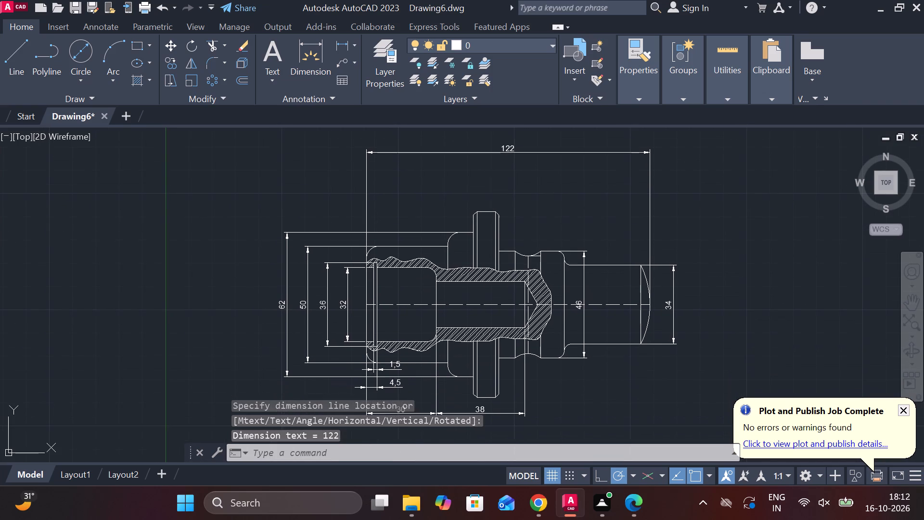
key(space)
key(Escape)
key(space)
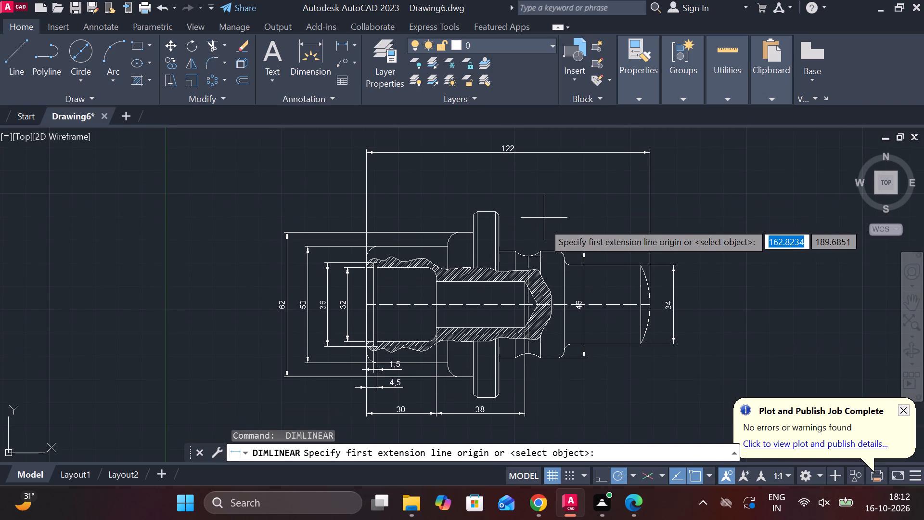
scroll(488, 200, up, 1)
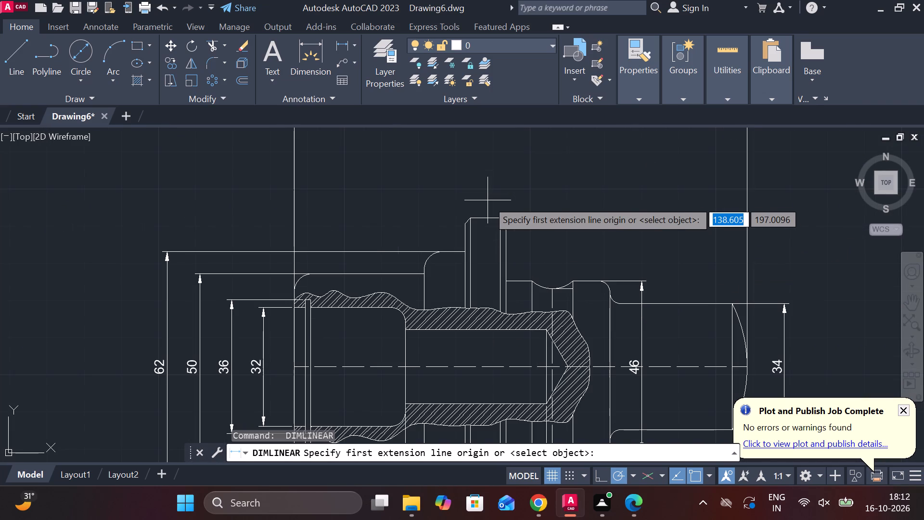
scroll(485, 194, up, 2)
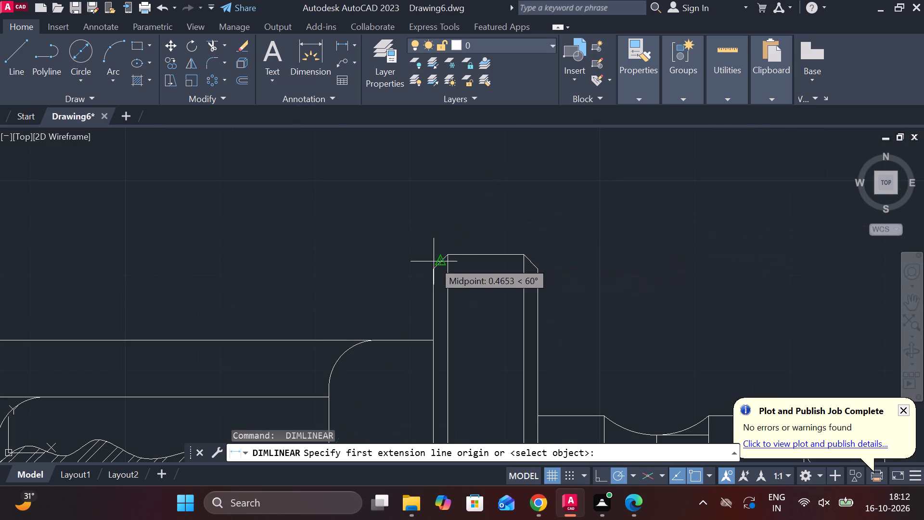
click(432, 269)
scroll(433, 240, down, 2)
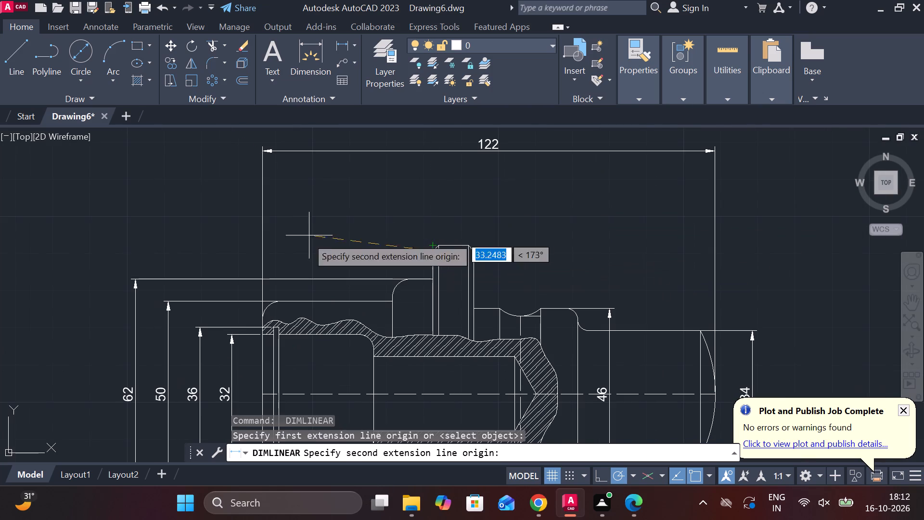
click(264, 245)
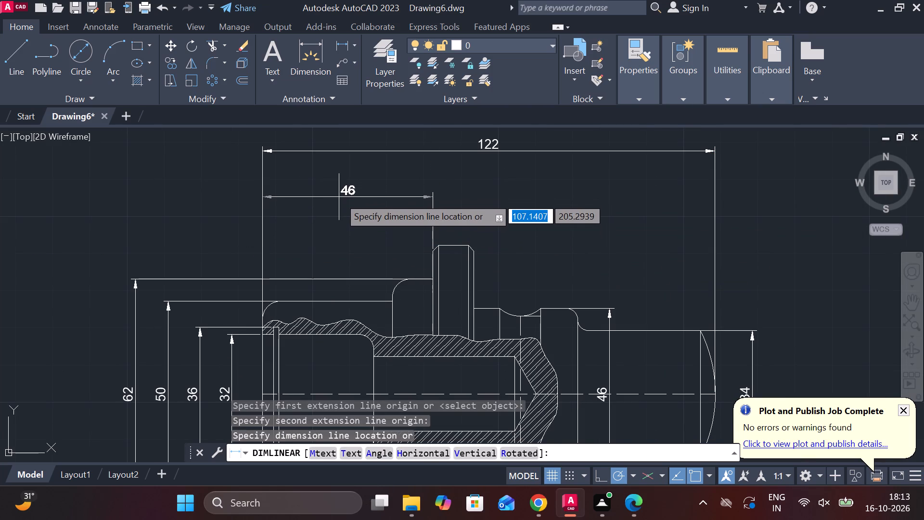
click(339, 197)
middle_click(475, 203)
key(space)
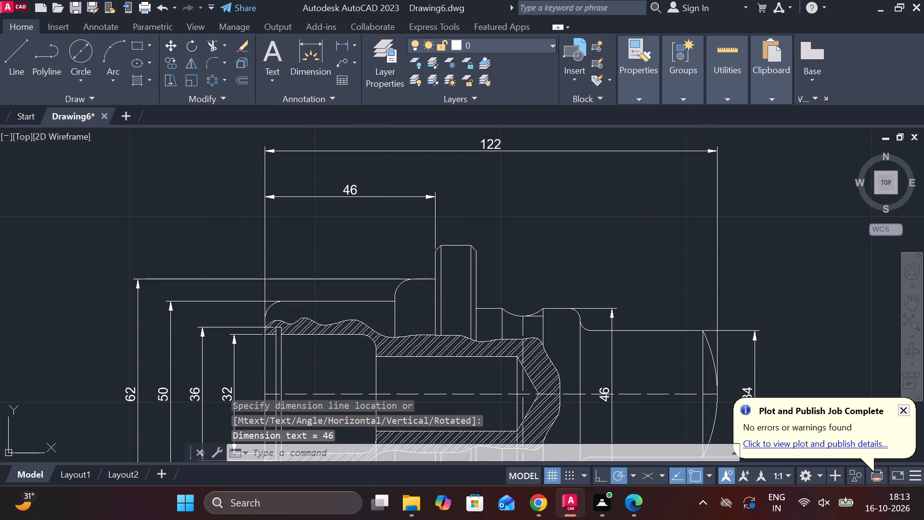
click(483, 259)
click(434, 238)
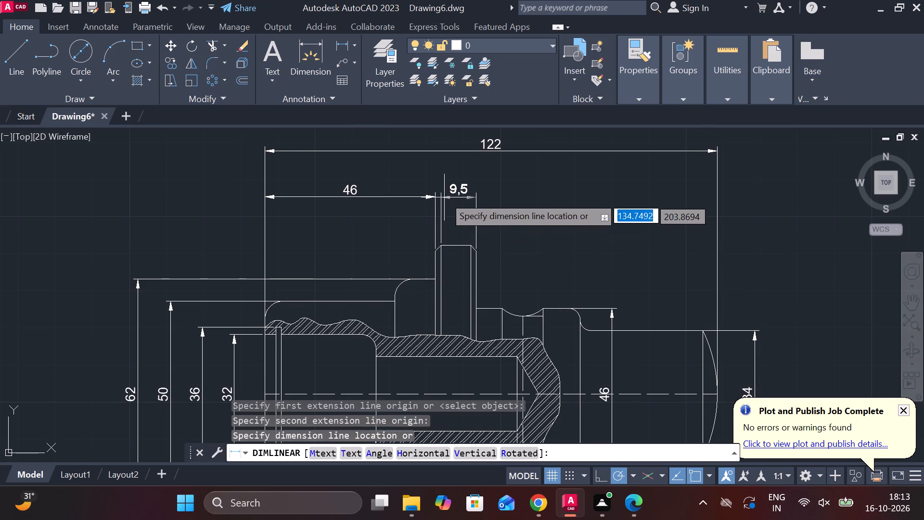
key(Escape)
Add a horizontal linear dimension for the flange's width across its two faces, in line with the adjacent open-end-to-flange length dimension.
key(space)
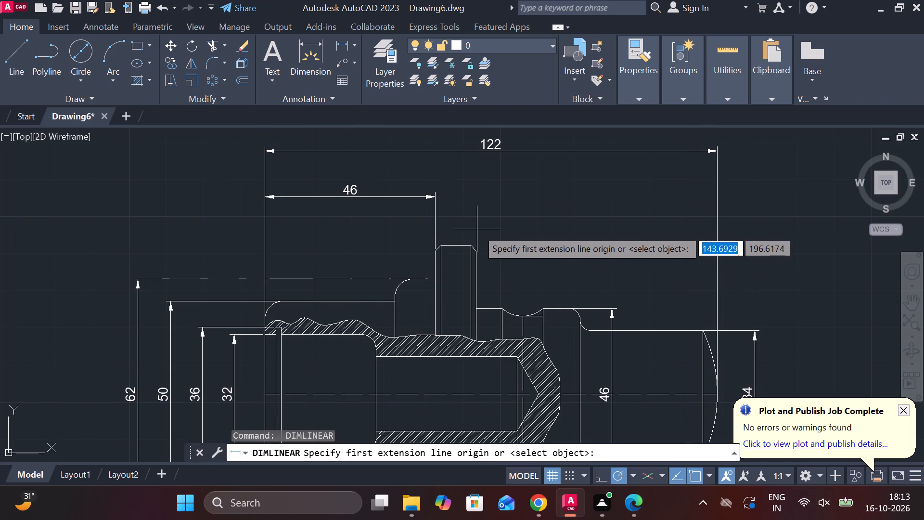
scroll(473, 231, up, 2)
click(485, 276)
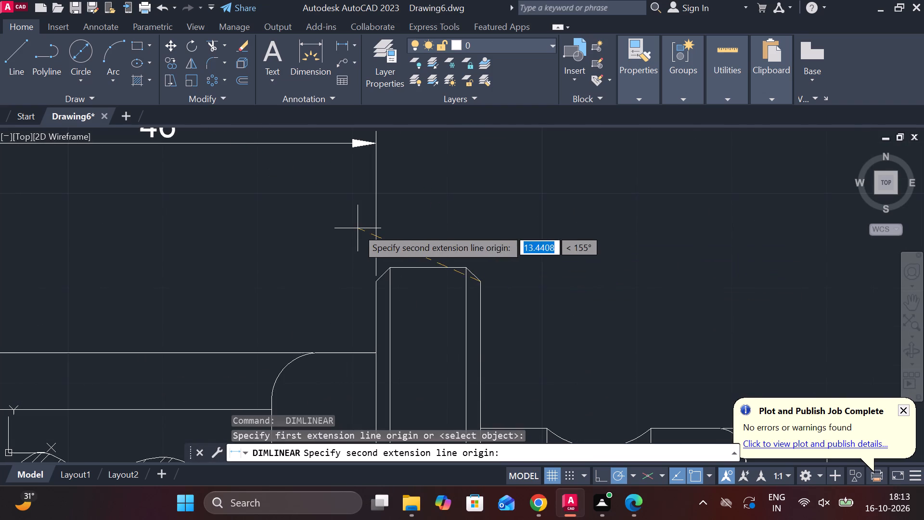
click(376, 228)
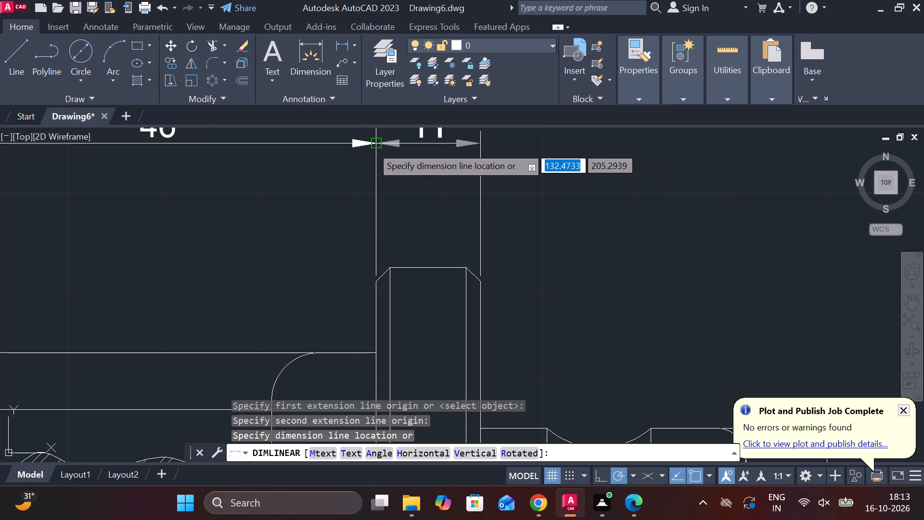
click(372, 146)
scroll(398, 189, down, 1)
middle_drag(409, 207, 379, 196)
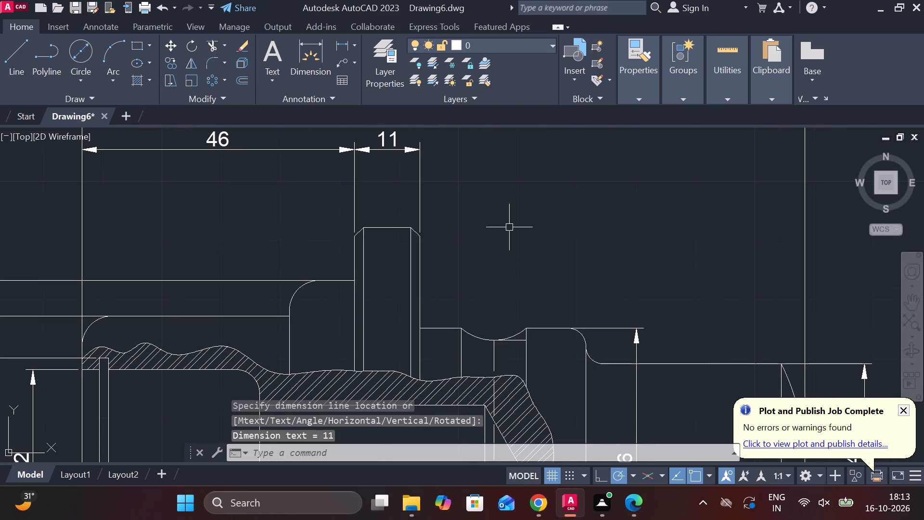
Add a horizontal linear dimension from the flange's far face to the grooved collar's end shoulder, in line with the flange width dimension.
key(space)
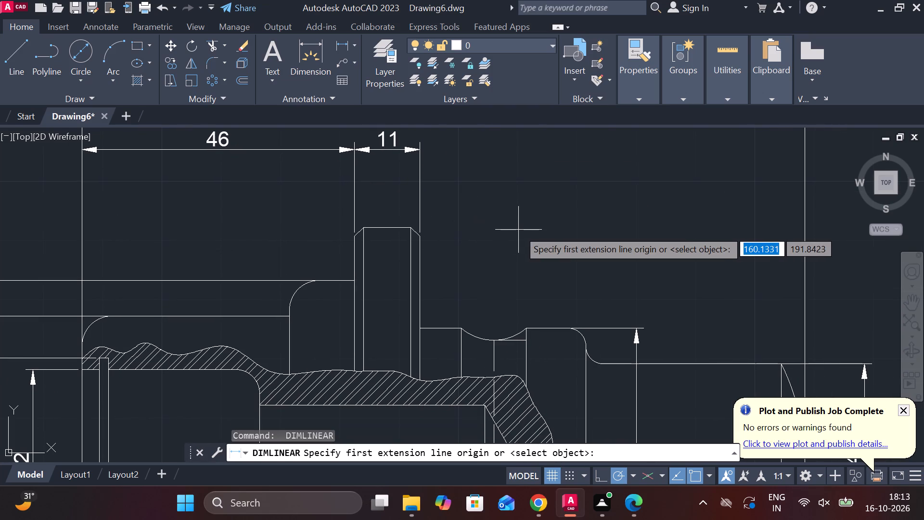
middle_drag(520, 237, 471, 195)
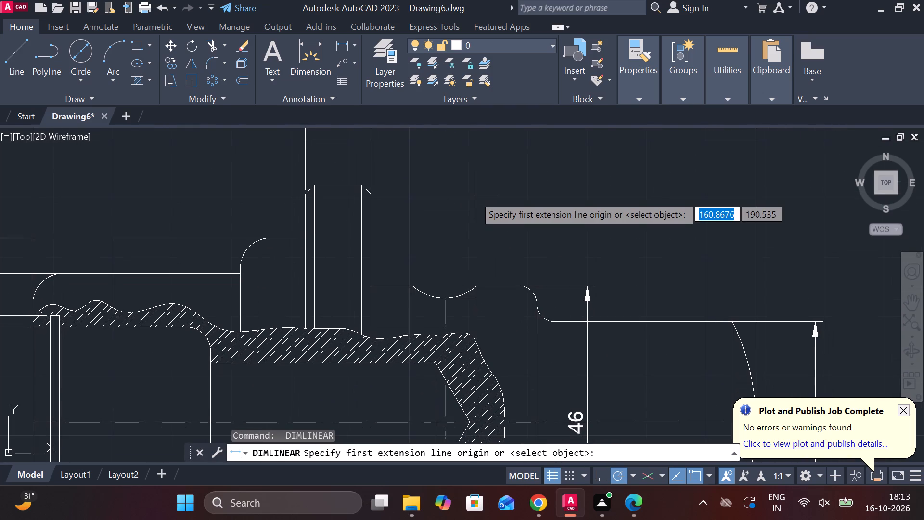
click(535, 335)
click(374, 264)
middle_drag(397, 170, 399, 174)
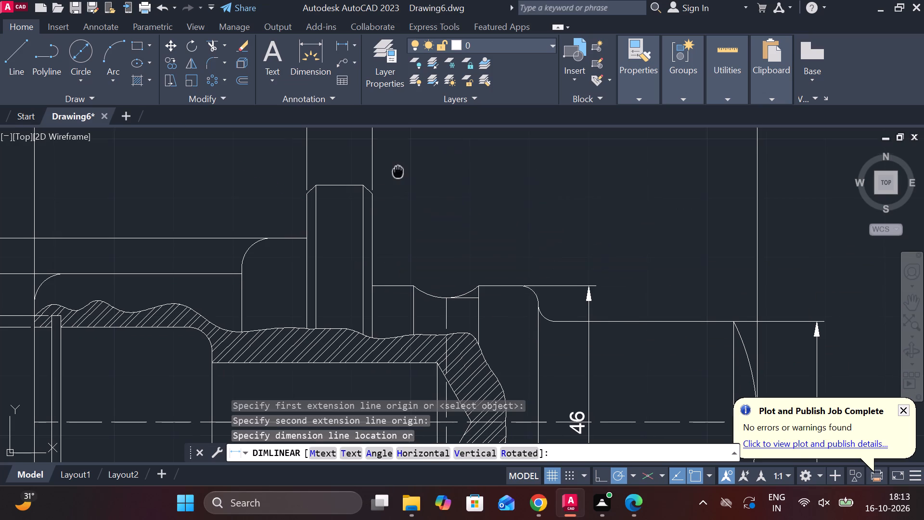
middle_drag(399, 174, 386, 266)
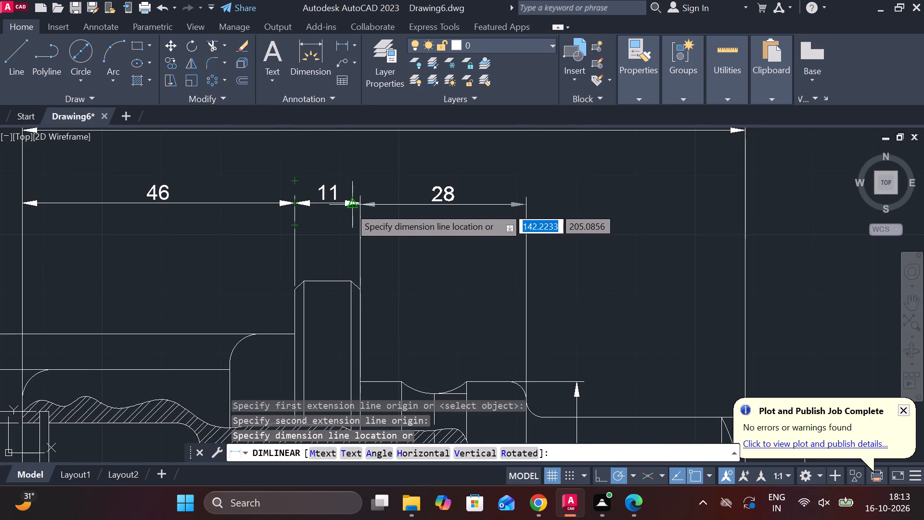
scroll(359, 205, up, 1)
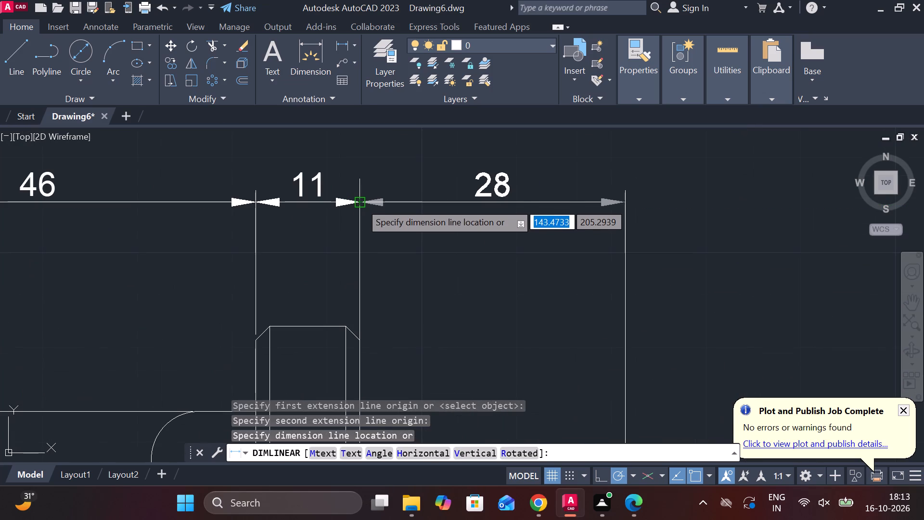
click(360, 203)
scroll(473, 221, down, 1)
middle_drag(471, 223, 439, 202)
scroll(524, 219, down, 1)
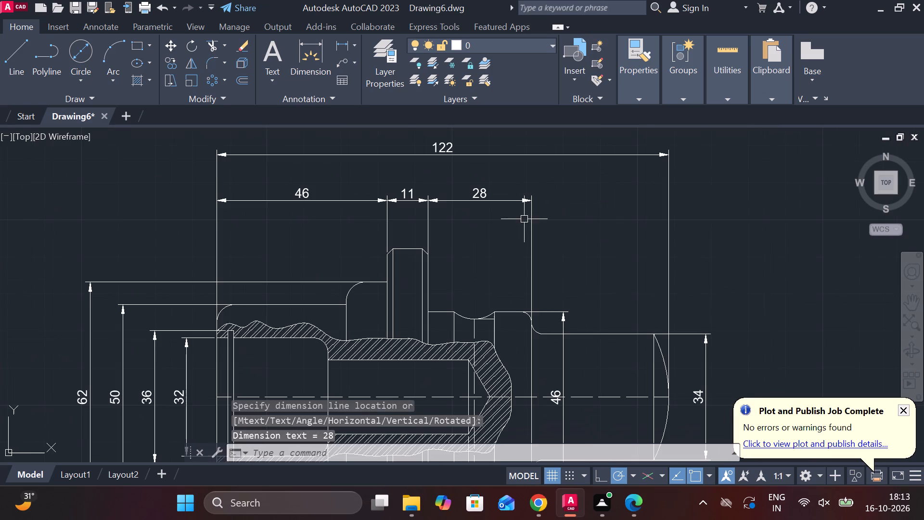
Add a horizontal linear dimension from the grooved collar's end shoulder to the dome's tip, continuing the same row of length dimensions.
key(space)
middle_drag(571, 236, 527, 218)
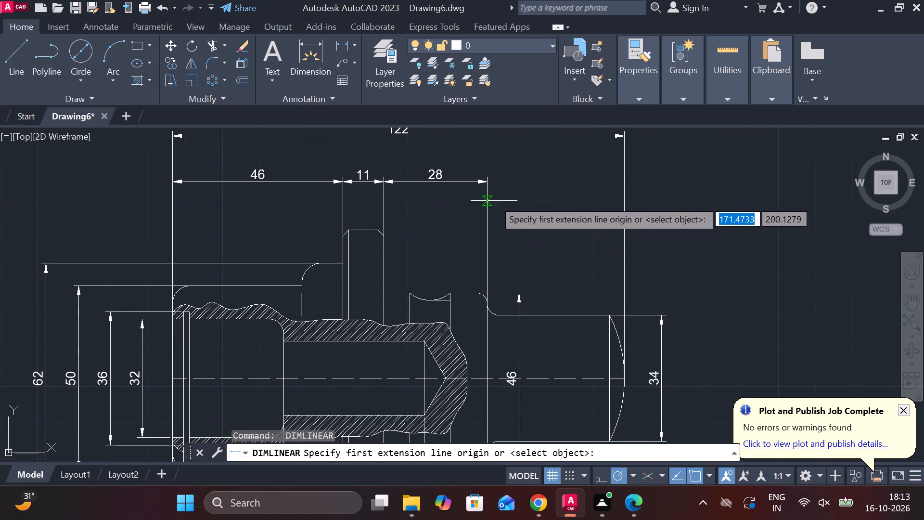
click(493, 215)
click(626, 221)
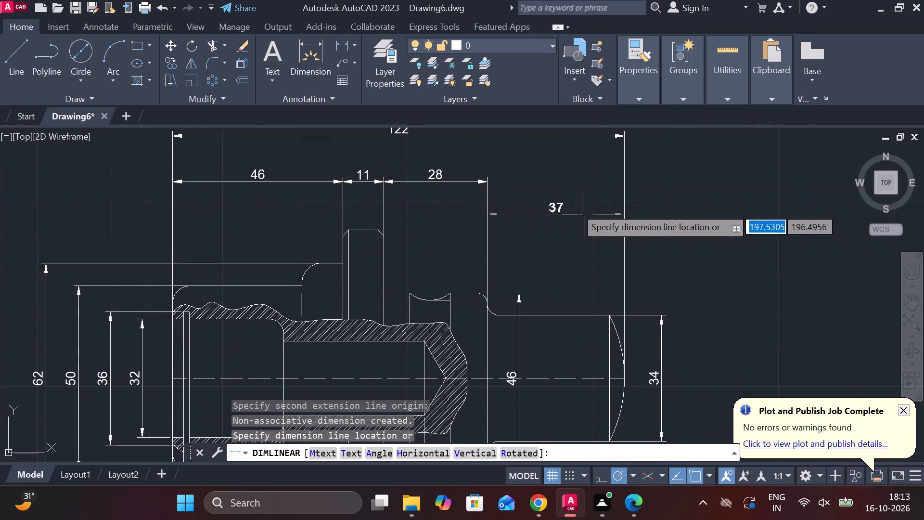
click(488, 184)
scroll(539, 214, down, 1)
middle_drag(539, 214, 566, 203)
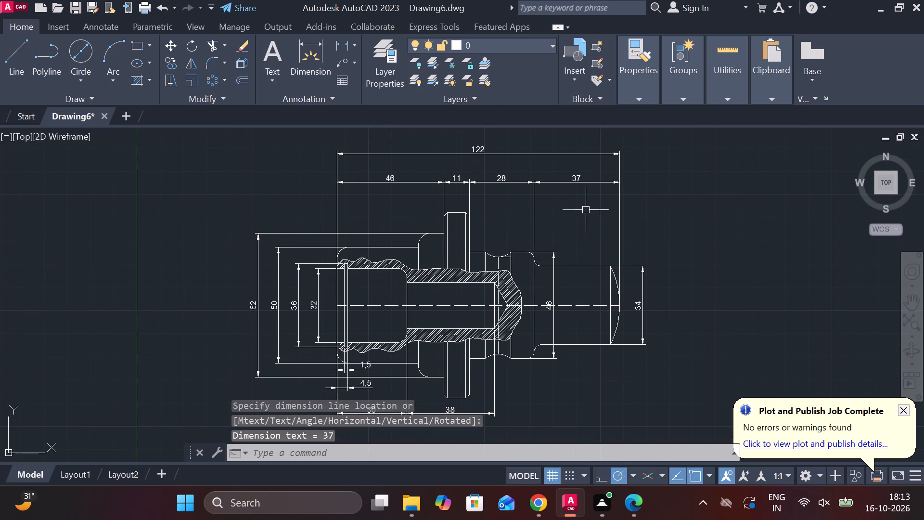
Add a horizontal linear dimension for the dome's depth, from its tip to its base edge, placed between the shaft and the length chain.
key(space)
scroll(623, 257, up, 2)
click(623, 257)
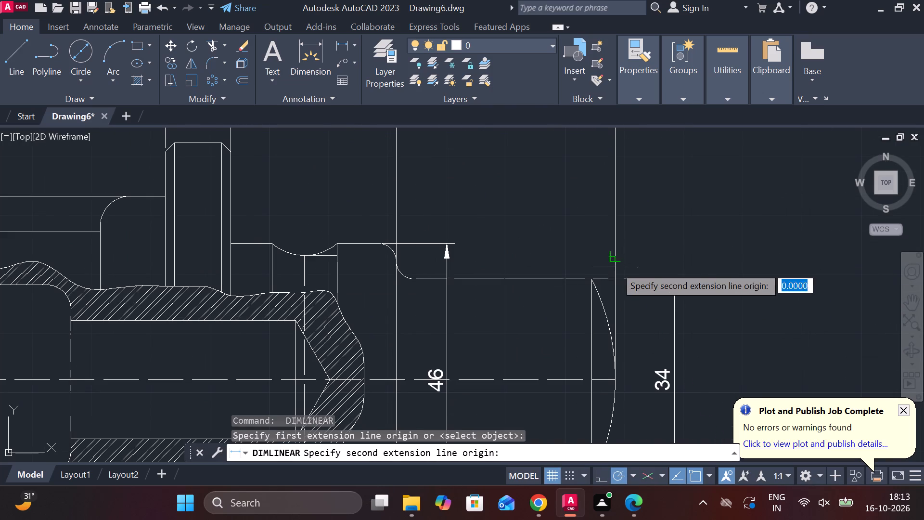
click(593, 281)
scroll(577, 199, down, 2)
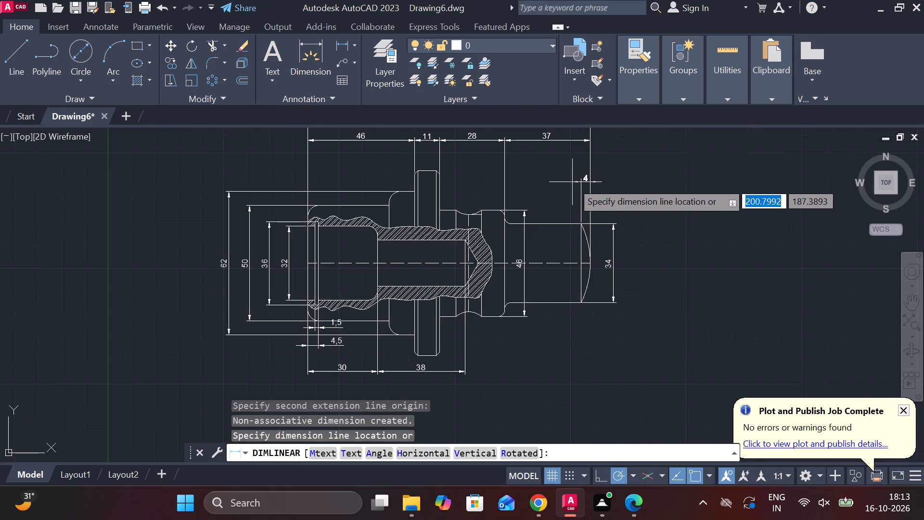
click(572, 171)
middle_drag(559, 180, 576, 184)
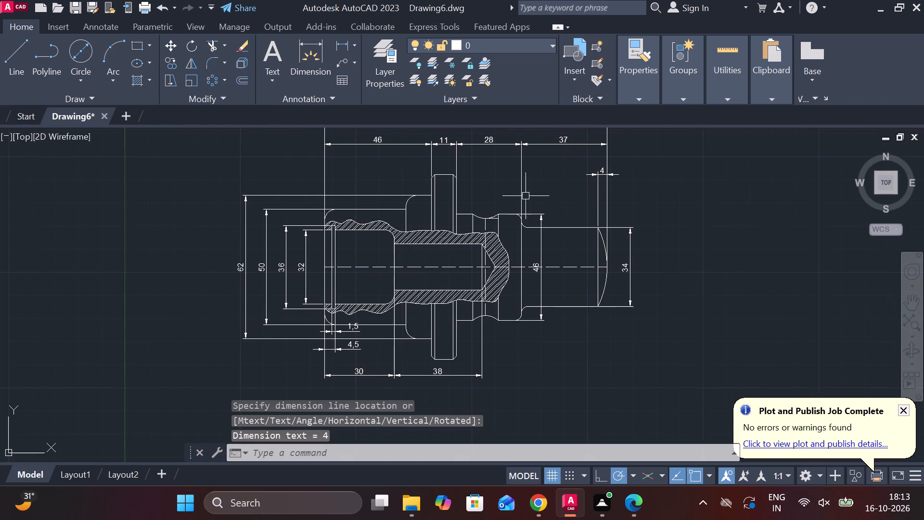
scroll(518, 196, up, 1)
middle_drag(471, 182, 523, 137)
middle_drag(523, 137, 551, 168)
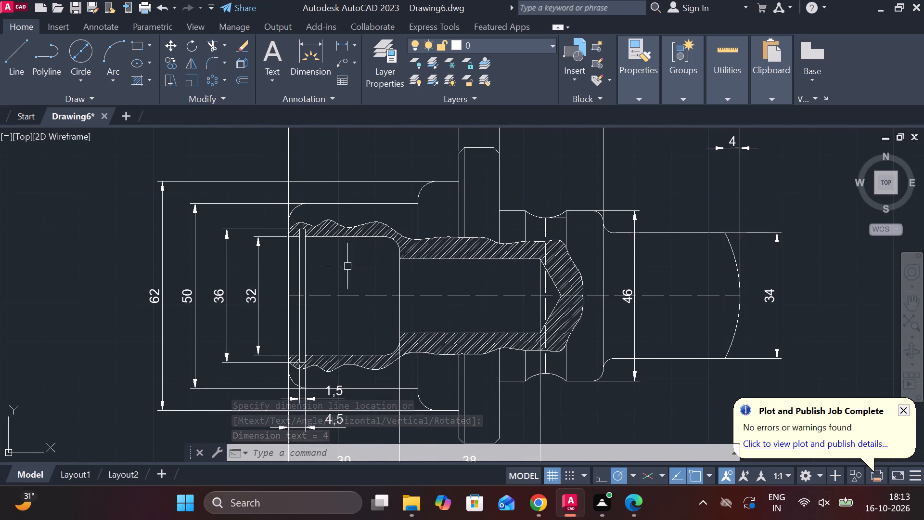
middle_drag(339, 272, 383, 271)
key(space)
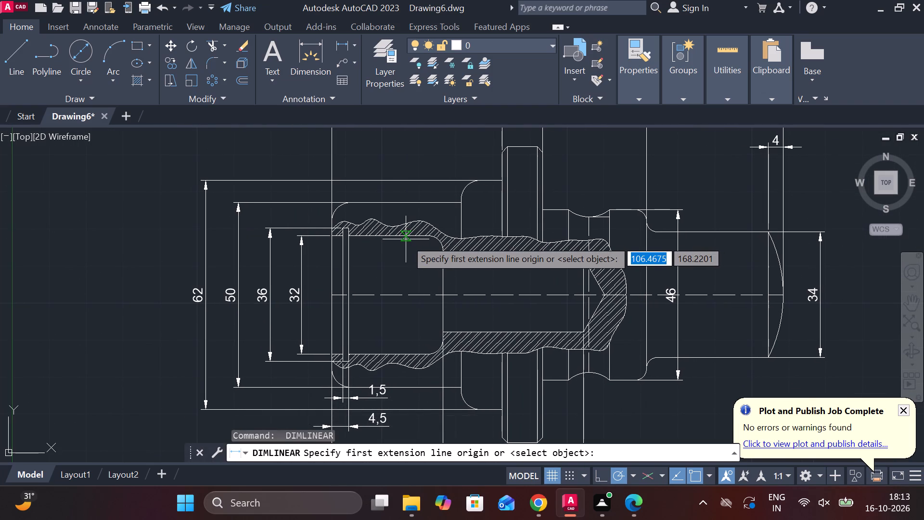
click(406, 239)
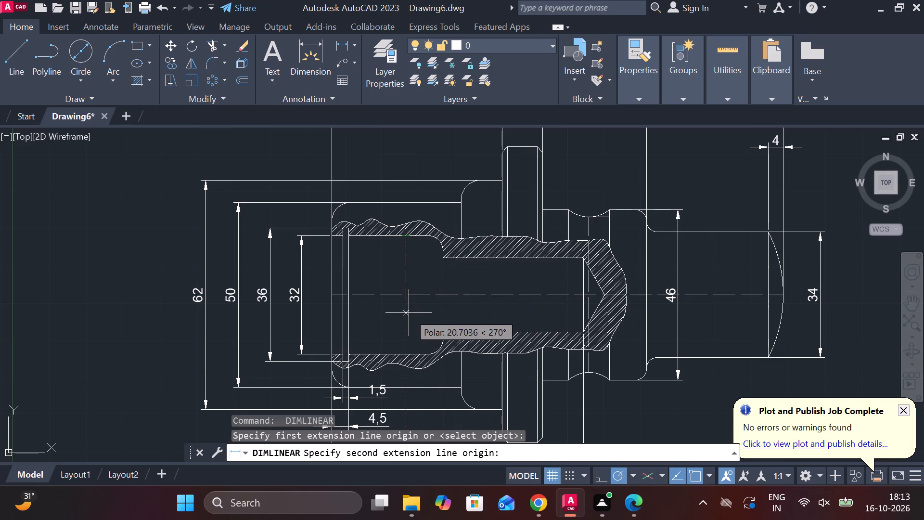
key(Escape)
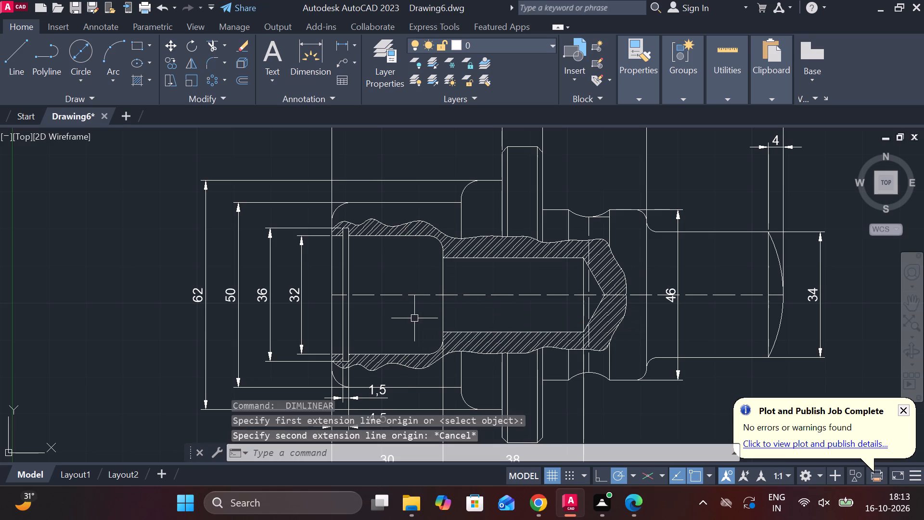
Add a vertical linear dimension for the inner, smaller bore's diameter, placed inside the bore near the flange.
key(space)
click(539, 259)
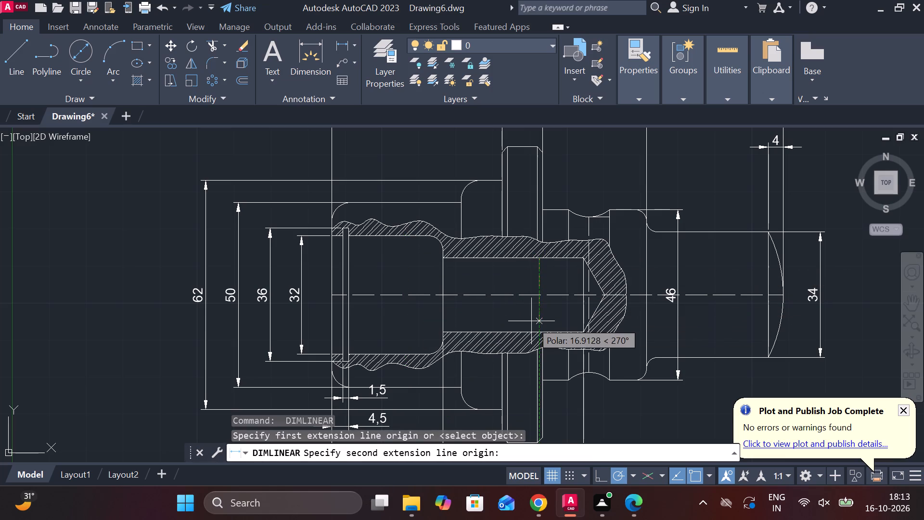
click(539, 330)
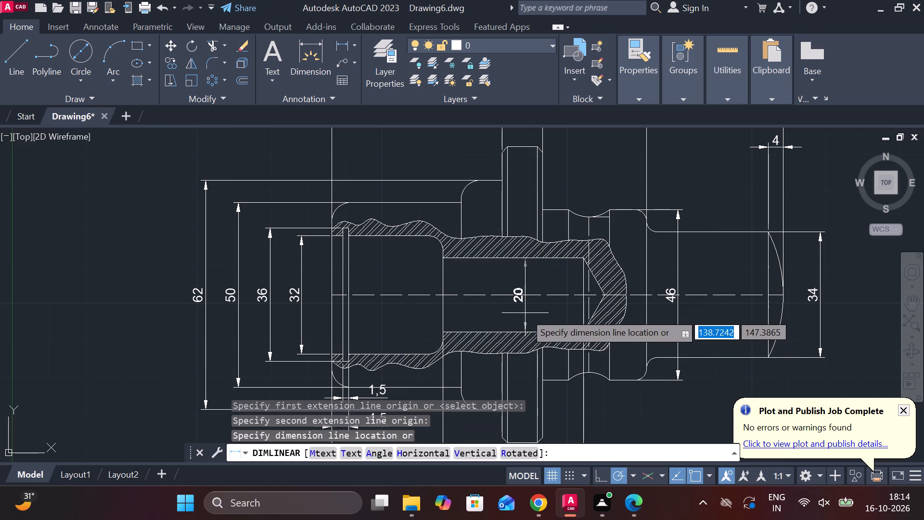
click(515, 312)
scroll(528, 300, down, 1)
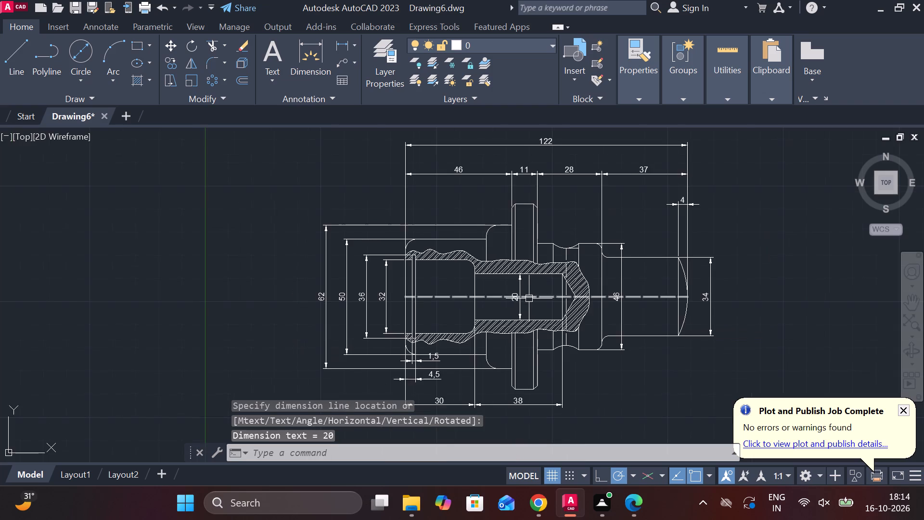
Examine the whole dimensioned view, including the area around the grooved collar, for features still missing dimensions.
middle_drag(532, 298, 497, 295)
middle_drag(525, 239, 453, 295)
scroll(474, 266, down, 1)
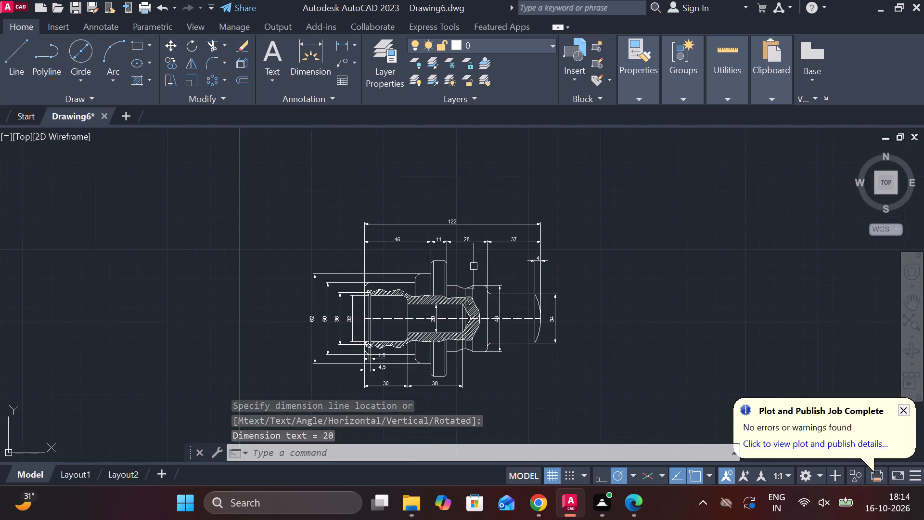
scroll(358, 275, up, 2)
scroll(362, 275, down, 1)
middle_drag(385, 283, 363, 229)
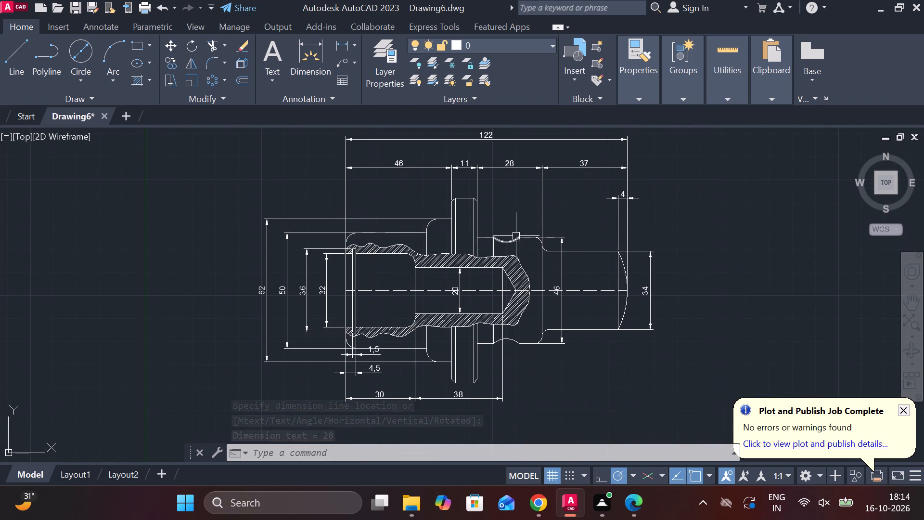
scroll(493, 221, up, 1)
middle_drag(493, 221, 494, 221)
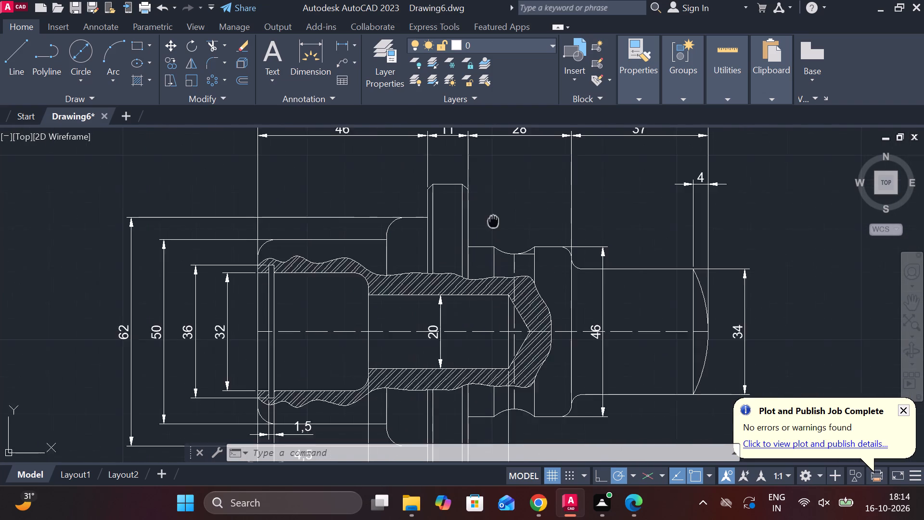
middle_drag(494, 221, 487, 272)
middle_drag(497, 265, 464, 309)
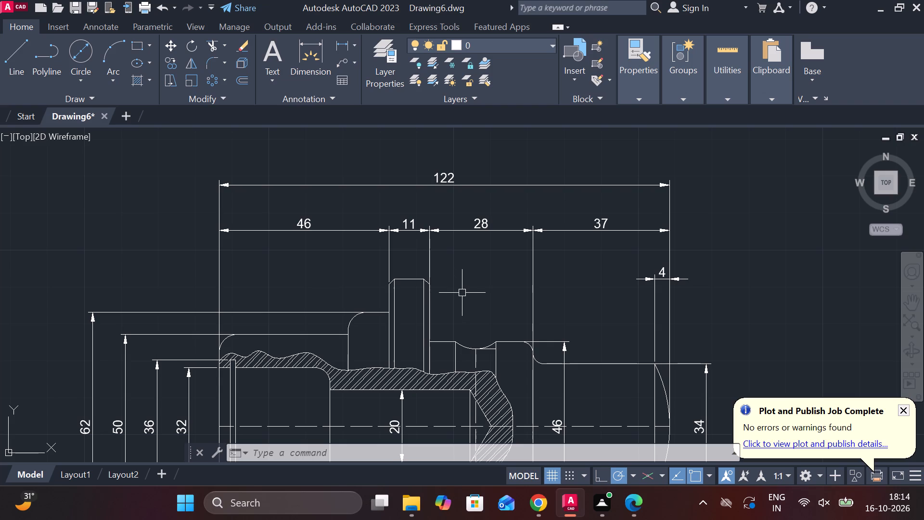
middle_drag(461, 293, 444, 265)
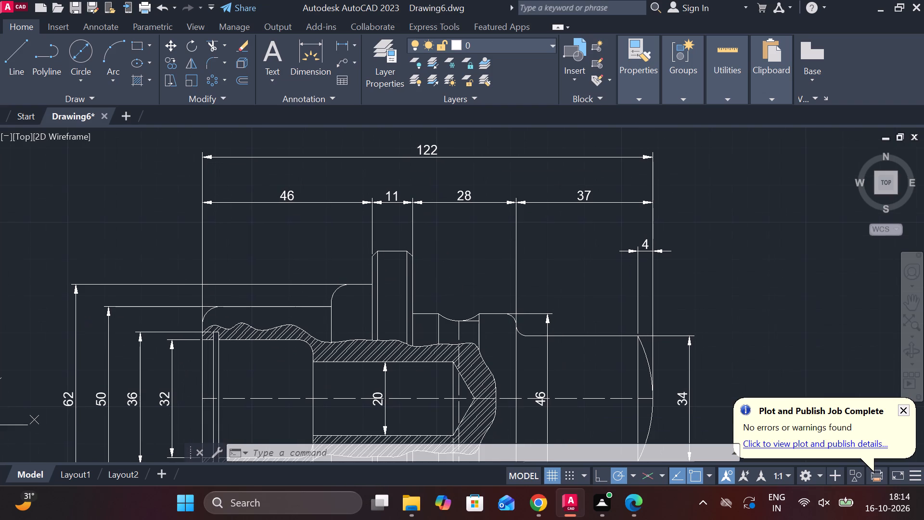
Add a horizontal linear dimension from the groove's centreline to the collar's end shoulder, placed above the collar and below the length chain.
key(space)
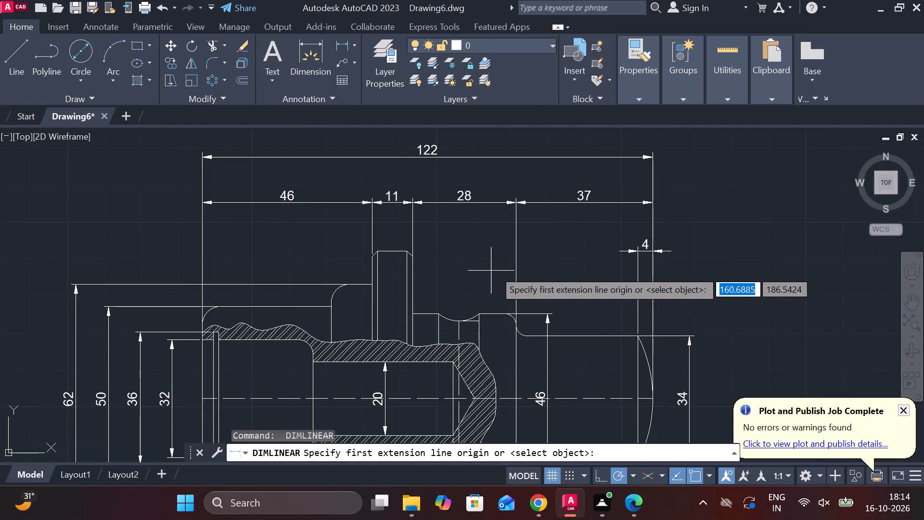
click(520, 261)
click(457, 324)
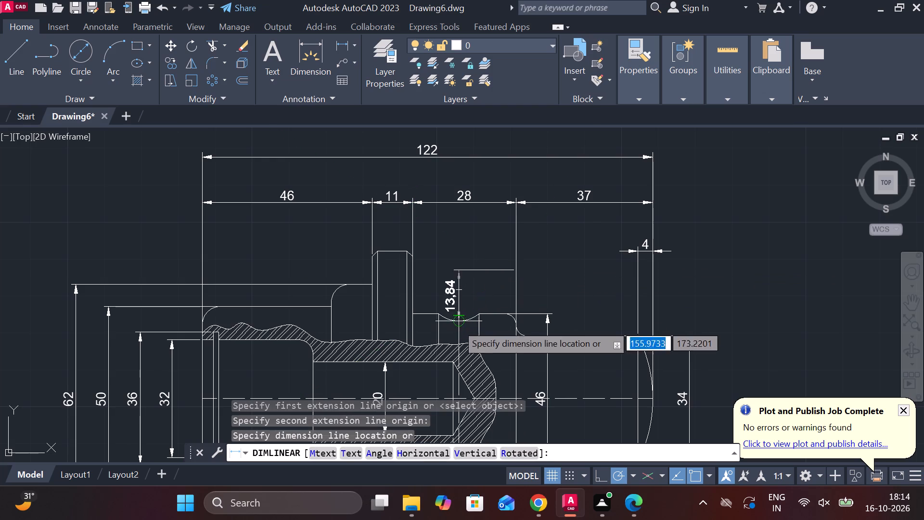
click(468, 267)
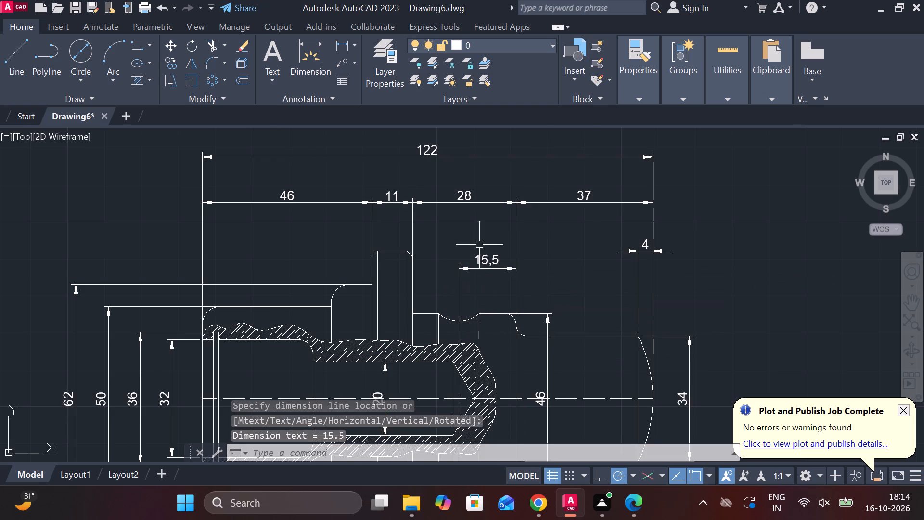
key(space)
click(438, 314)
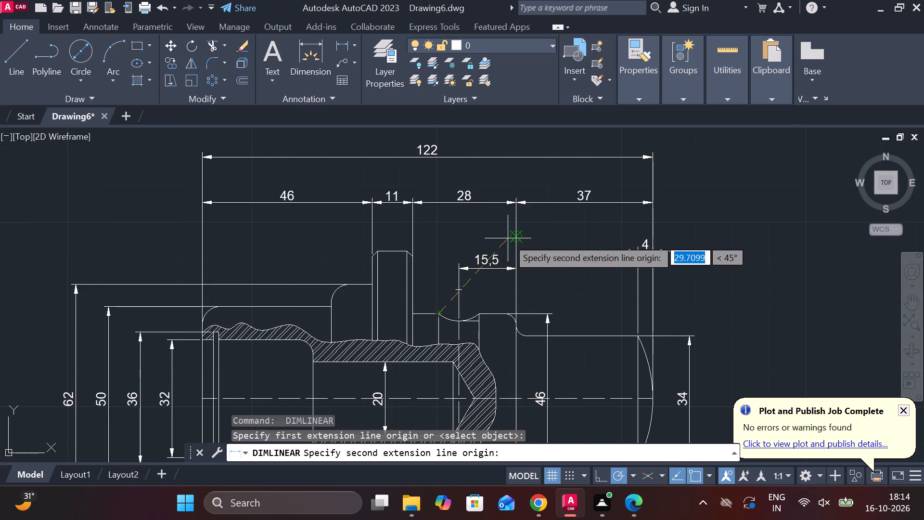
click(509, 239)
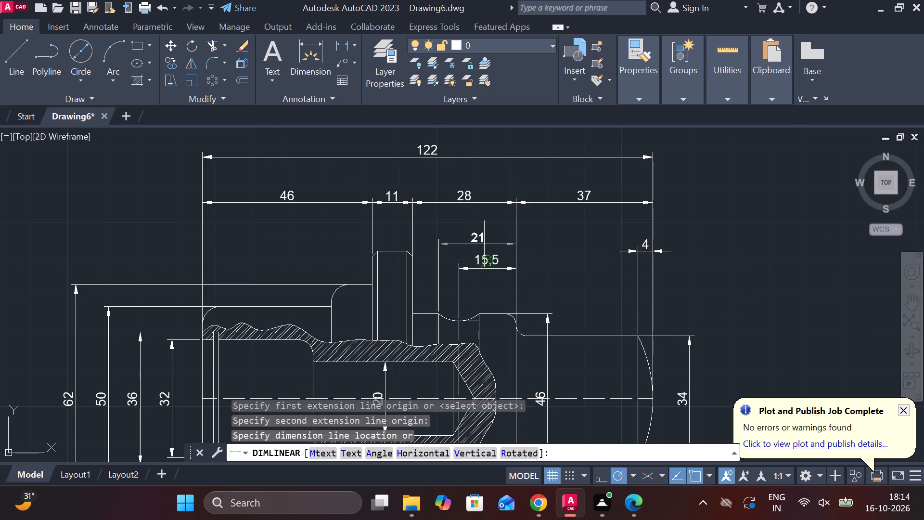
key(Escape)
Add a horizontal linear dimension from the groove's shaft-side edge to the collar's end shoulder, placed above the groove-centreline dimension.
key(space)
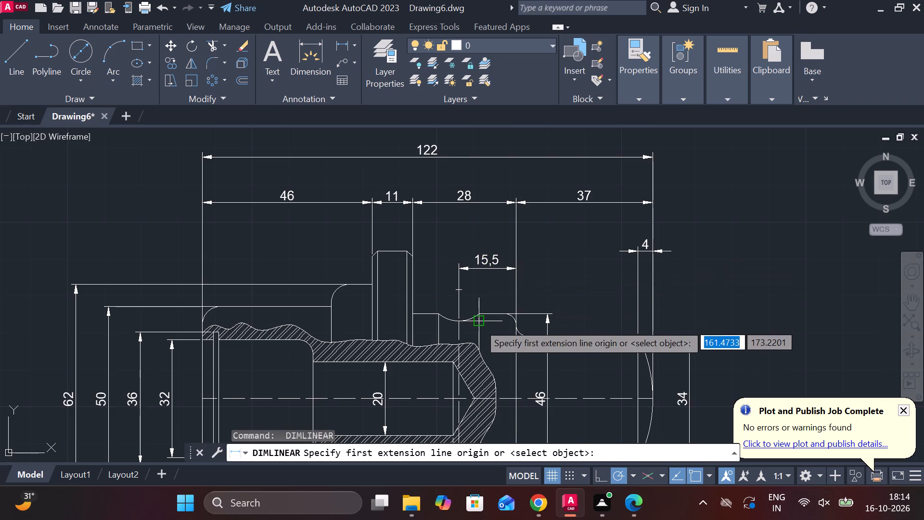
click(479, 317)
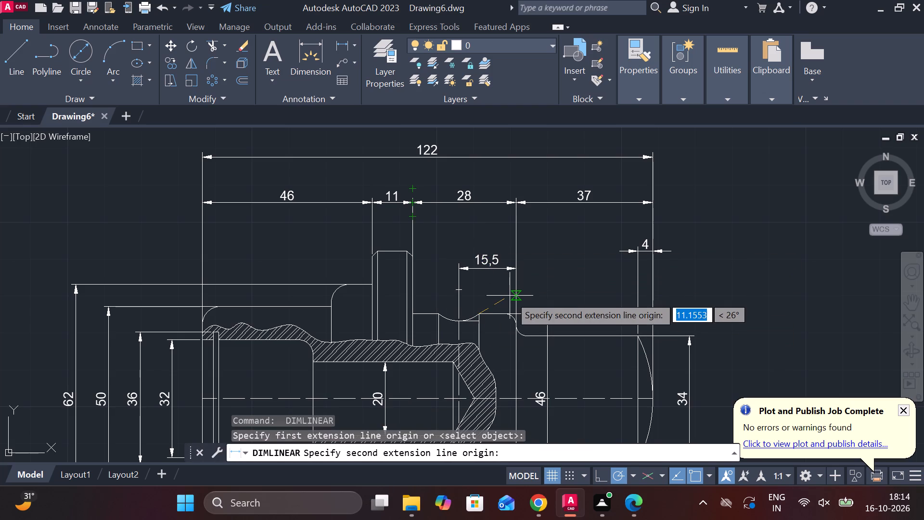
click(510, 296)
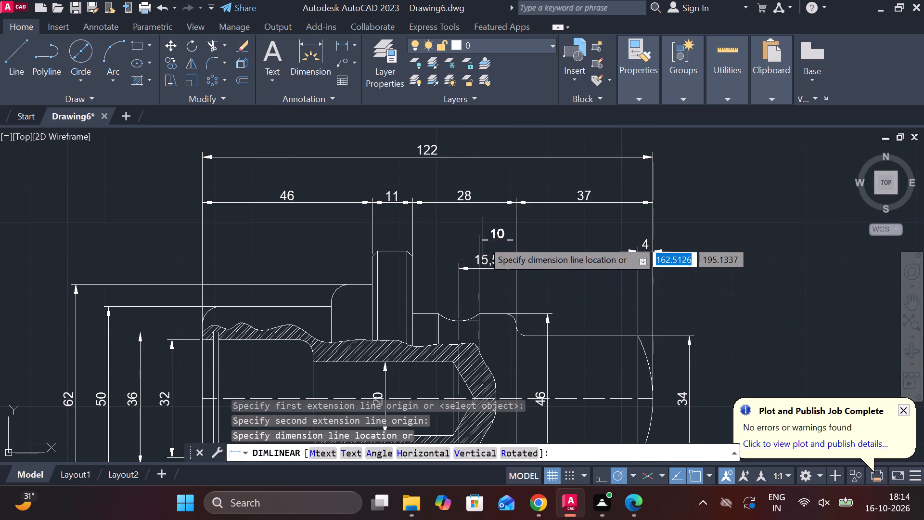
click(483, 240)
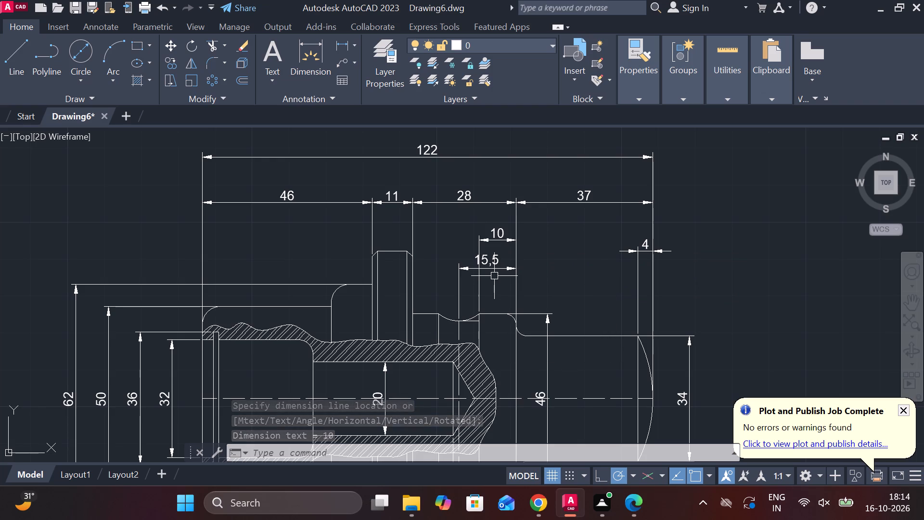
key(Escape)
Erase the horizontal dimension running from the groove's centreline to the collar's end shoulder.
click(488, 258)
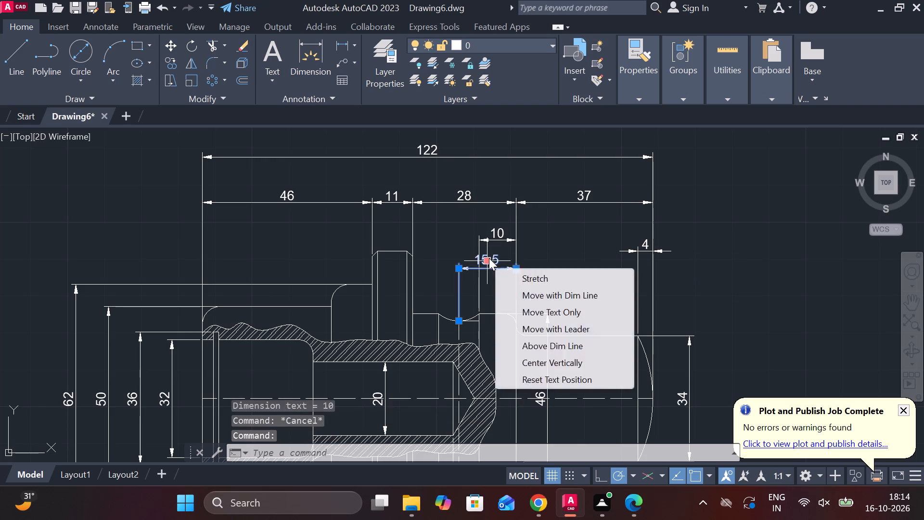
text(e)
key(space)
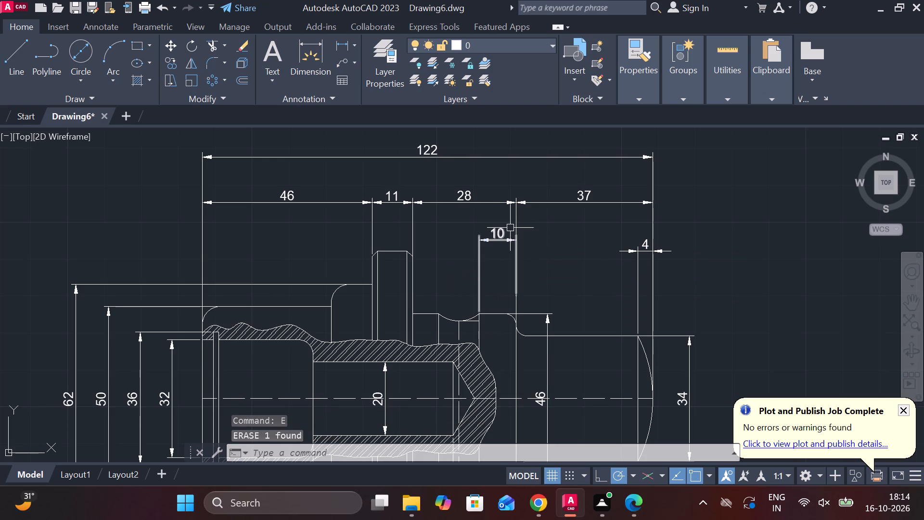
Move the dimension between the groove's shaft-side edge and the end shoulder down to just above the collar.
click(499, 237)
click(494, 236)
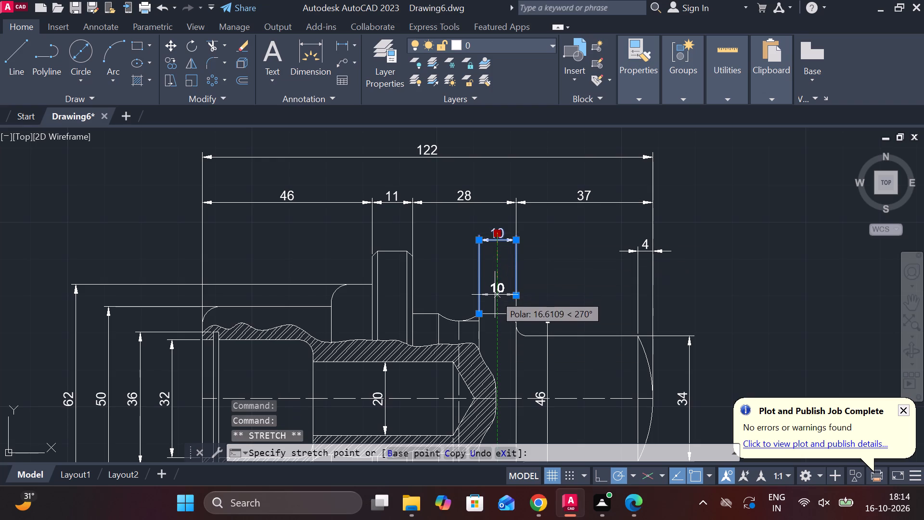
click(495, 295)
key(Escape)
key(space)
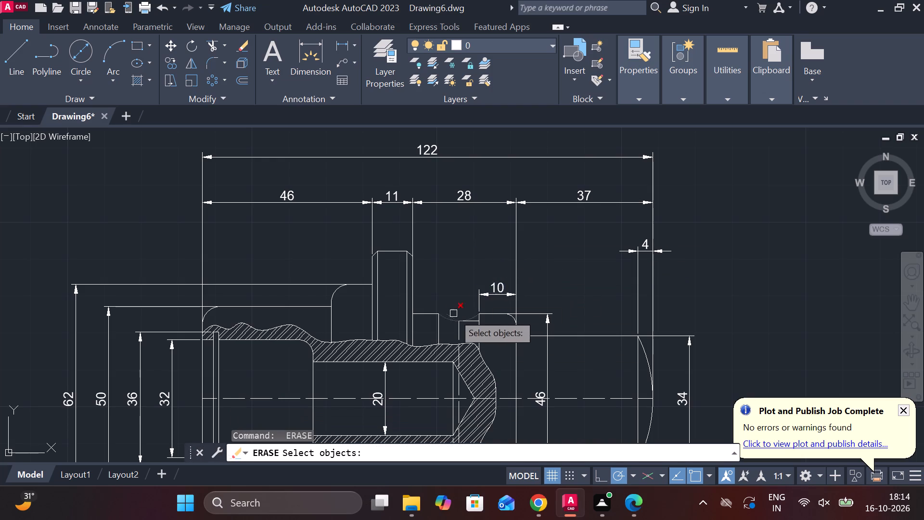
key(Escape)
Add a horizontal linear dimension from the groove's centreline to the collar's end shoulder, placed above the groove-edge dimension.
click(343, 45)
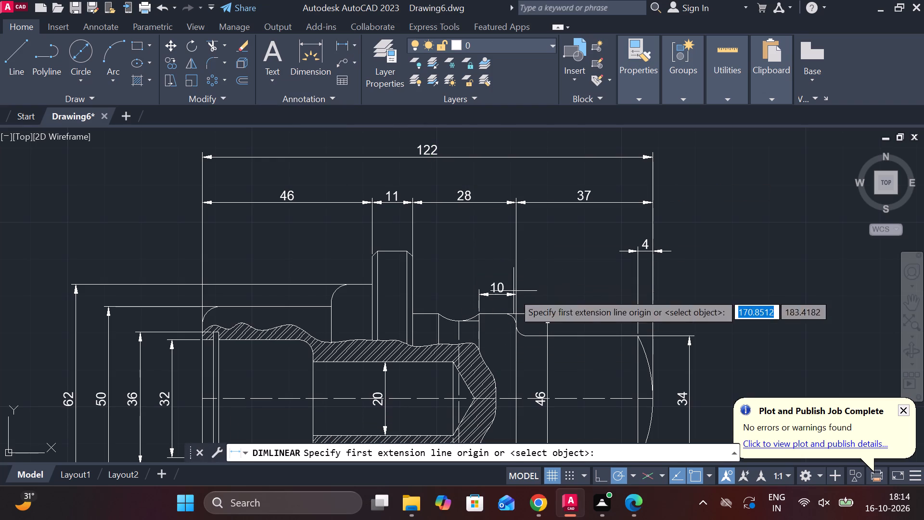
click(460, 321)
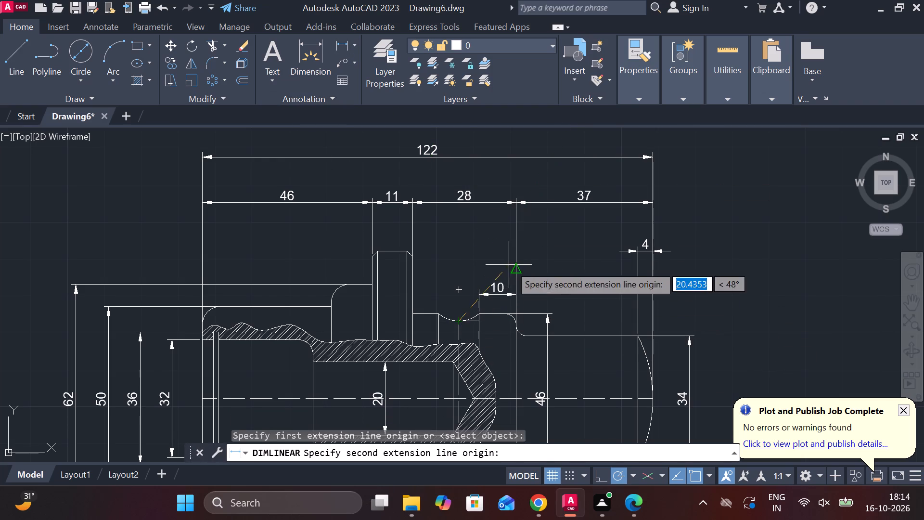
click(510, 265)
click(494, 264)
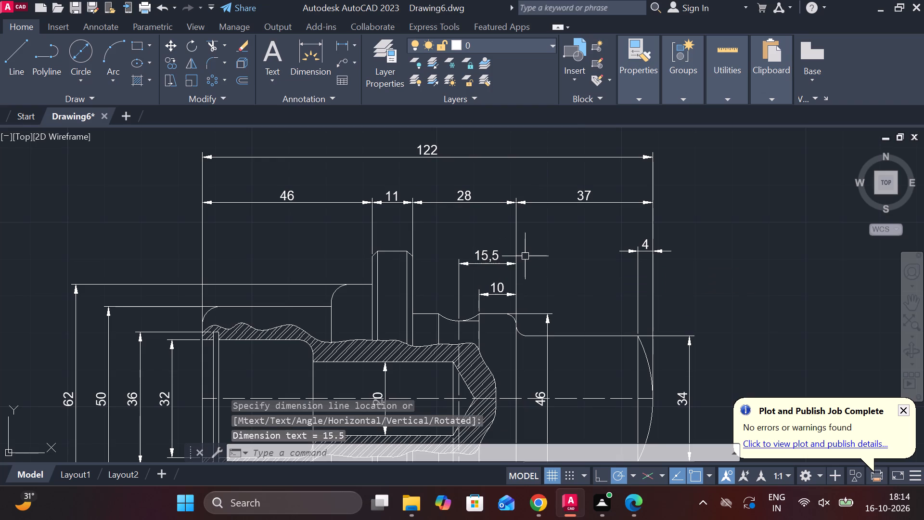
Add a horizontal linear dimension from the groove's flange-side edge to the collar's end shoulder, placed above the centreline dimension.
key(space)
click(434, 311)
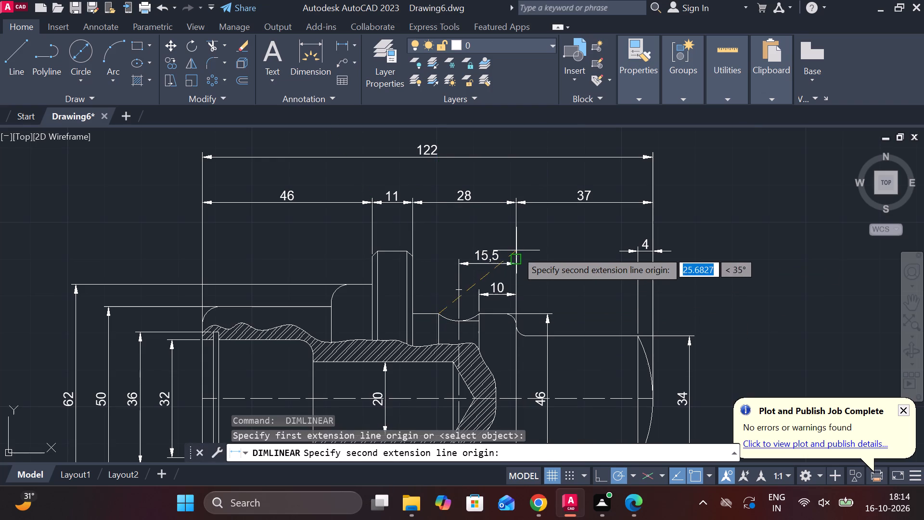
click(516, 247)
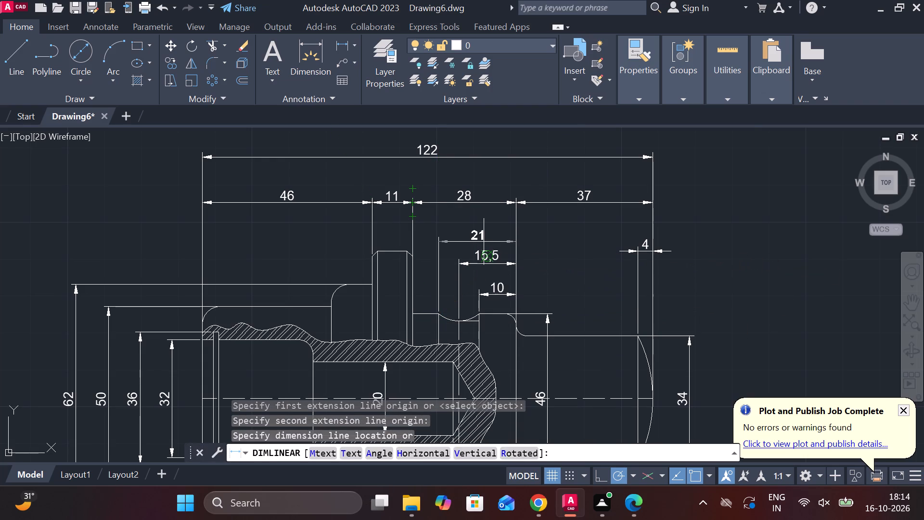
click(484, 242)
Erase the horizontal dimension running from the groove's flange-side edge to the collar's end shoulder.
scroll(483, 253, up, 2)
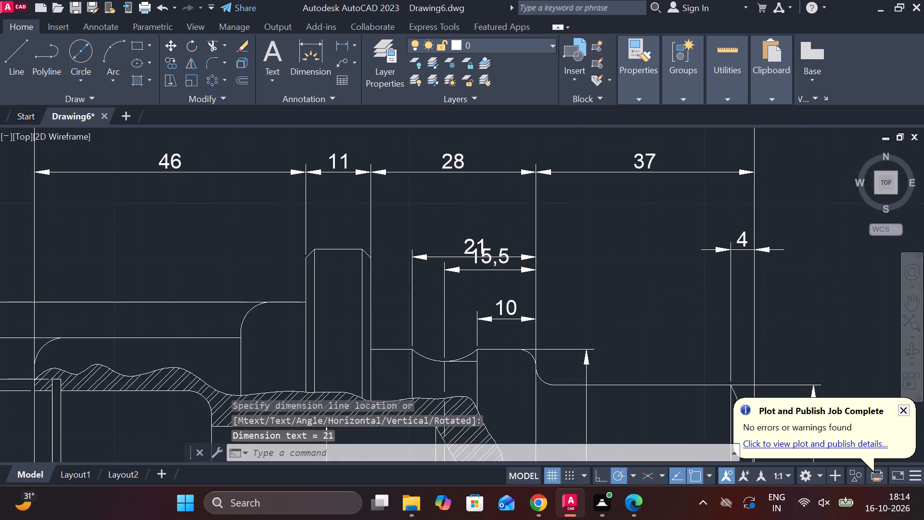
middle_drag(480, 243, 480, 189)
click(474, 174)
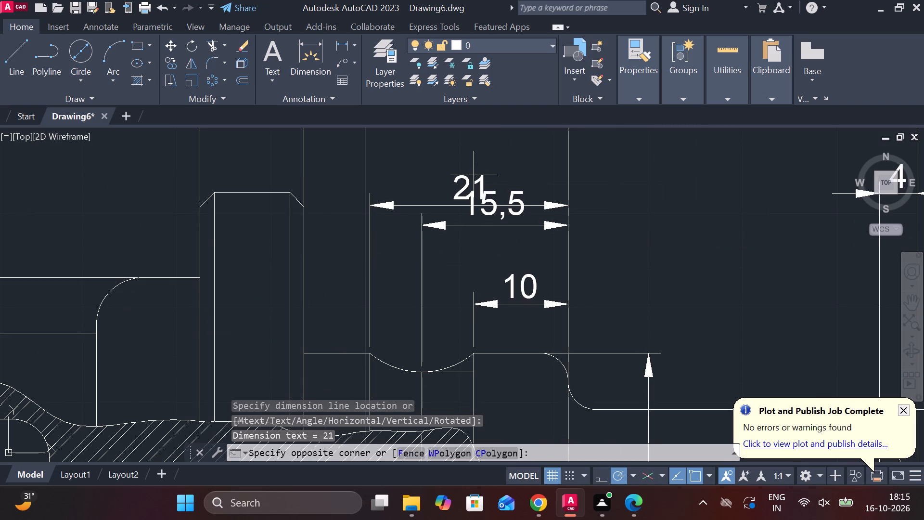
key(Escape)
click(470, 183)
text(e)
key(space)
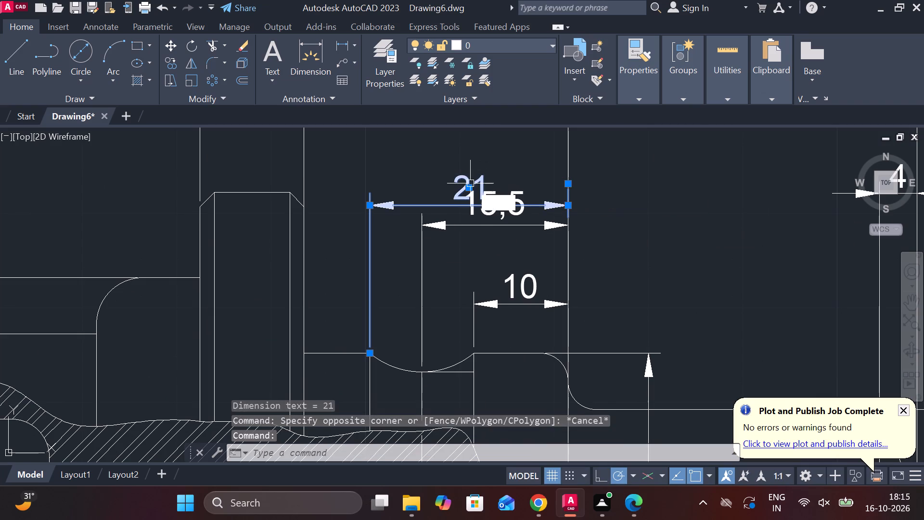
Add a horizontal linear dimension for the groove's width, placed in line with the adjacent groove-edge-to-shoulder dimension.
click(346, 49)
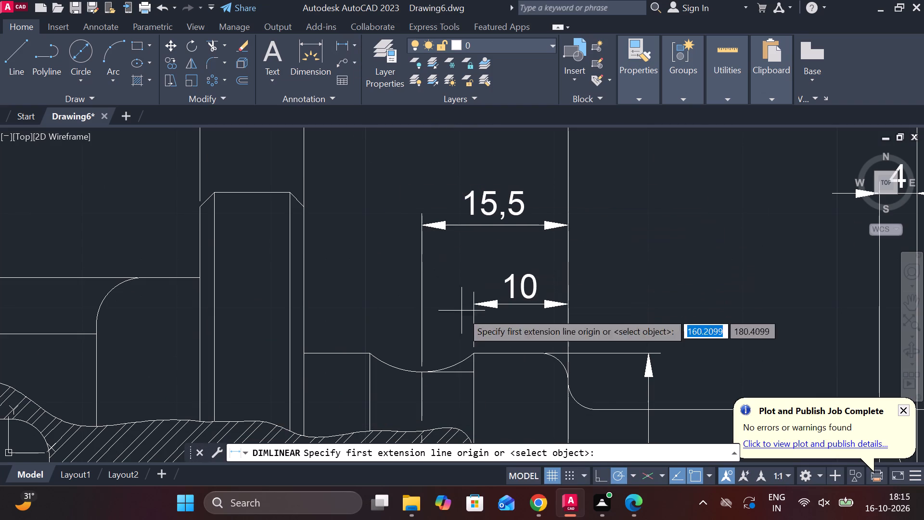
click(470, 304)
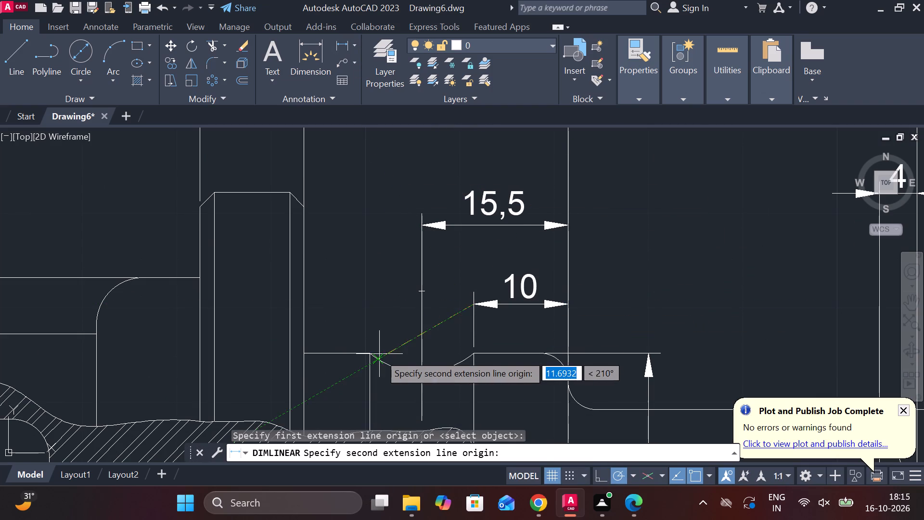
click(373, 353)
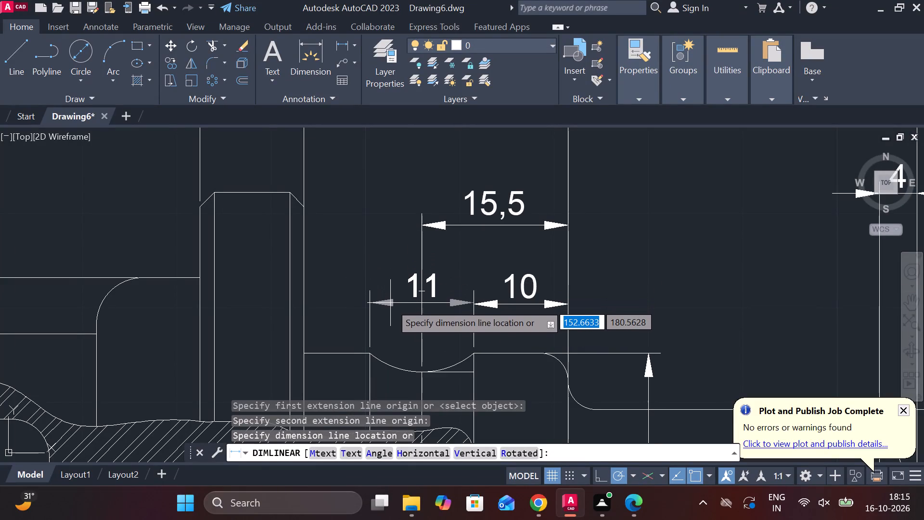
click(390, 304)
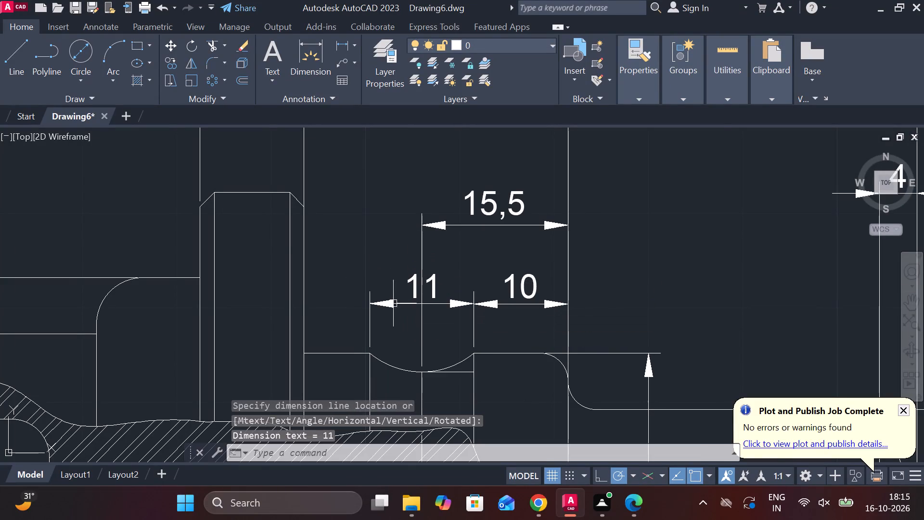
Move the groove-centreline-to-shoulder dimension farther up from the collar, towards the overall length chain.
scroll(400, 299, down, 1)
middle_drag(521, 296, 473, 234)
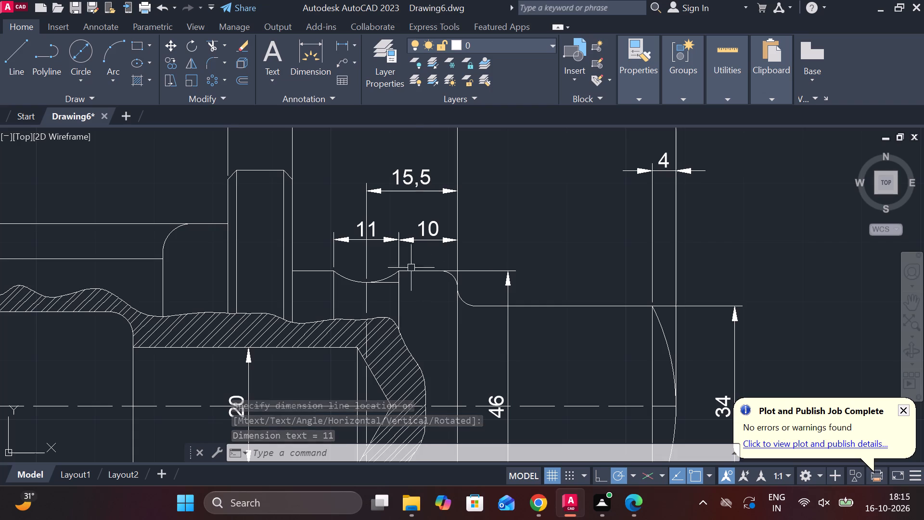
scroll(406, 264, up, 1)
middle_drag(410, 266, 436, 340)
scroll(442, 313, down, 1)
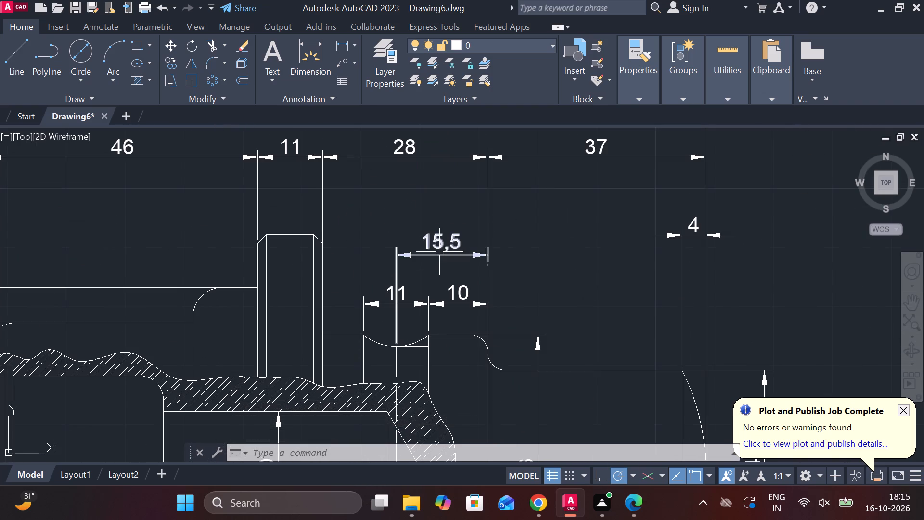
click(439, 252)
click(441, 242)
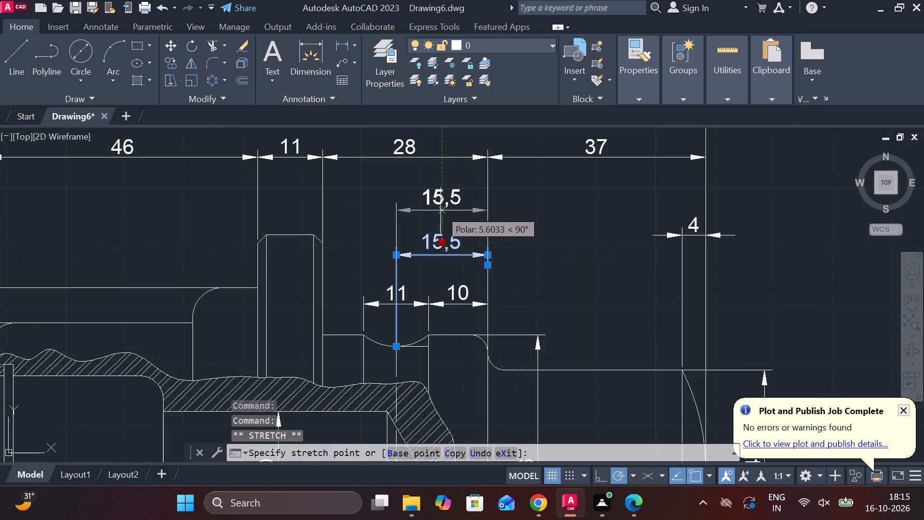
click(440, 210)
Raise the groove-edge-to-shoulder and groove-width dimensions to one shared level, between the collar and the centreline dimension.
click(457, 304)
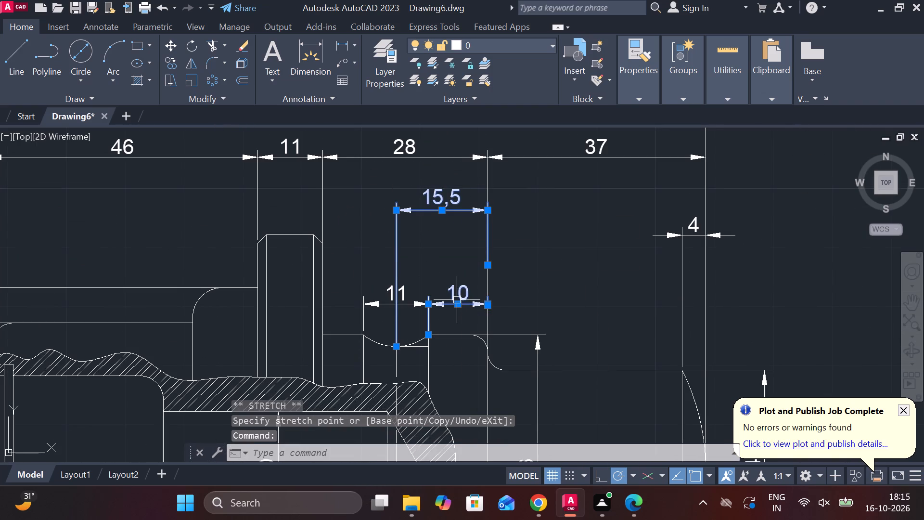
click(457, 304)
click(451, 254)
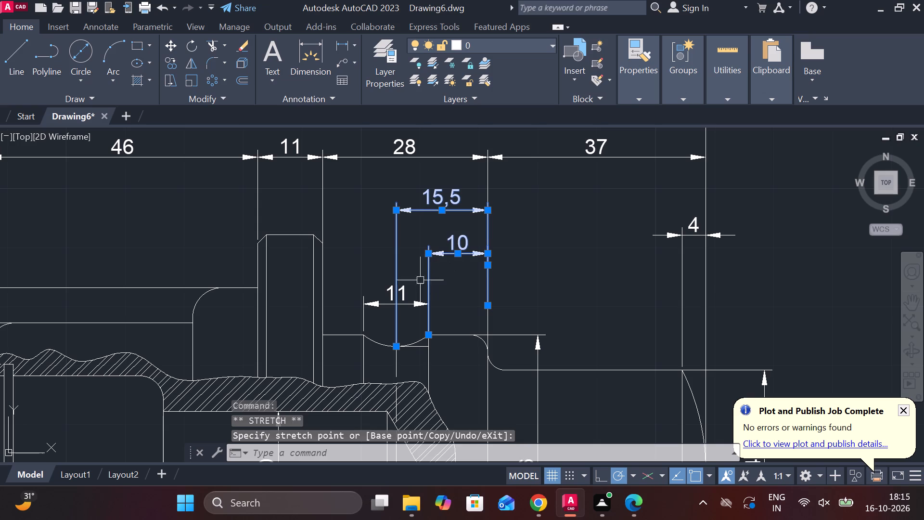
click(391, 299)
click(398, 292)
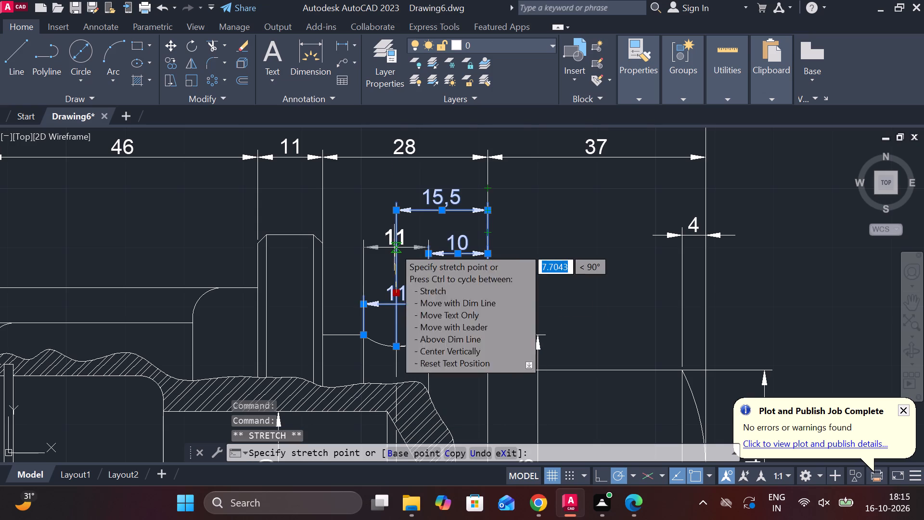
click(394, 255)
key(grave)
key(Escape)
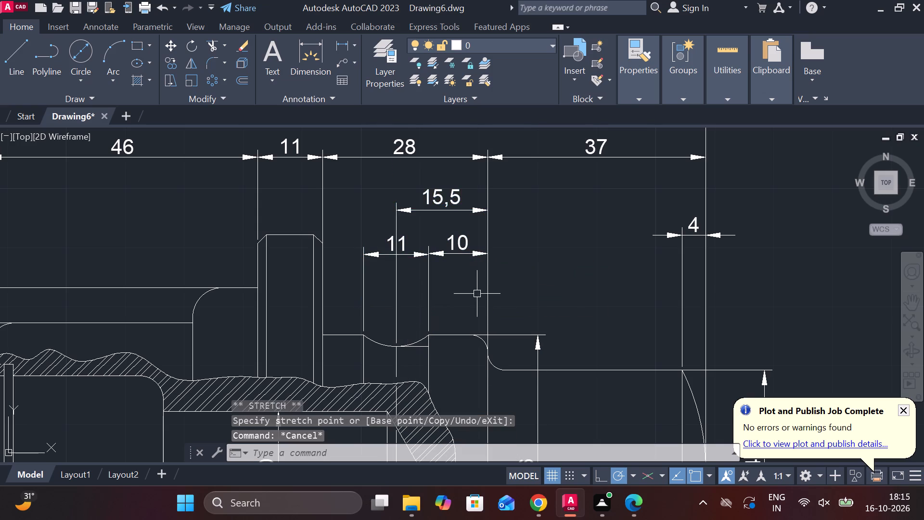
Add a vertical linear dimension for the groove's depth, placed on the collar between the groove and the end shoulder.
click(341, 42)
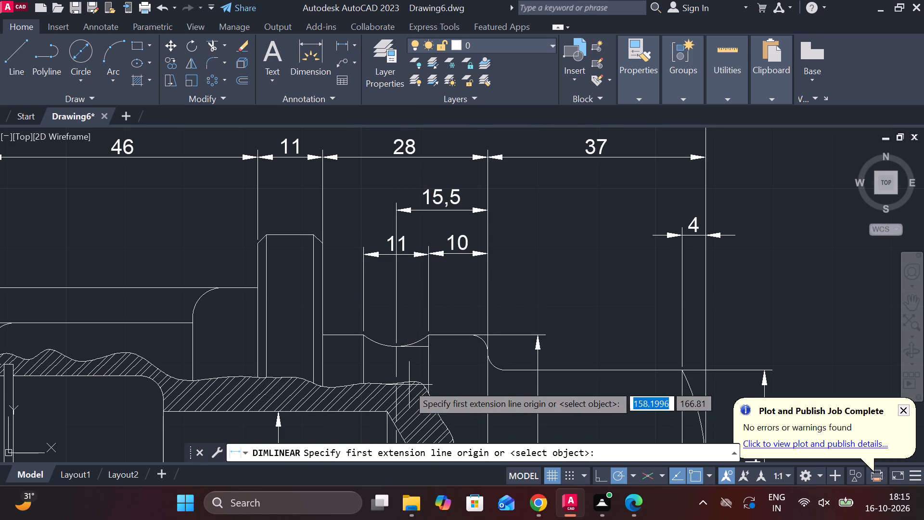
scroll(414, 362, up, 1)
click(432, 324)
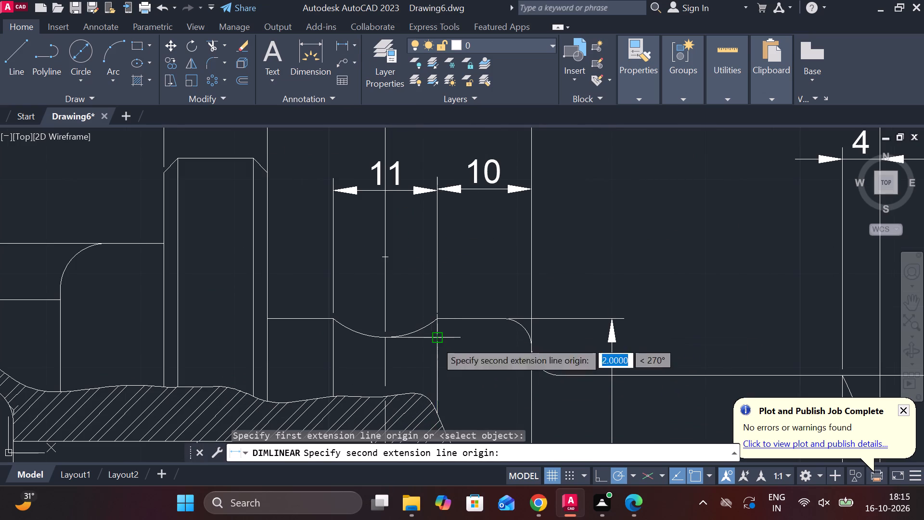
click(436, 341)
click(481, 343)
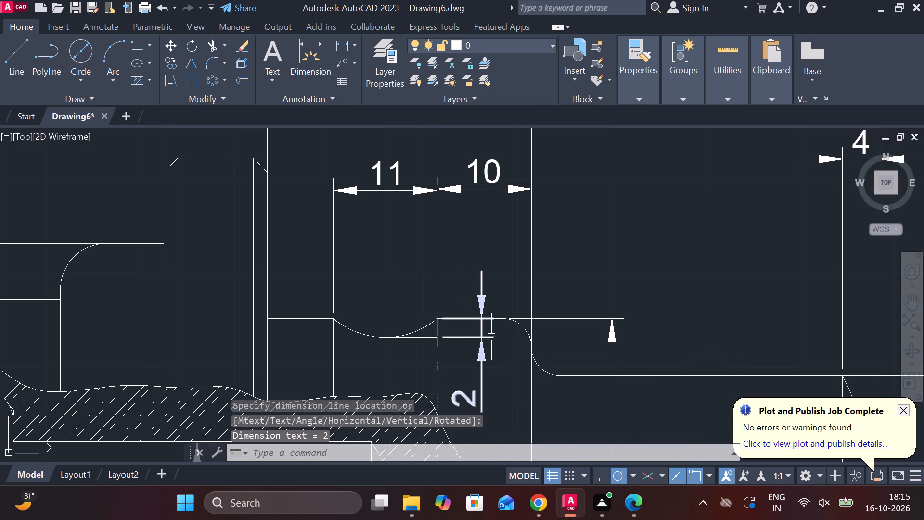
Add a radius dimension to the upper concave fillet where the collar's end shoulder meets the shaft, with its text above the shaft.
scroll(492, 336, down, 1)
middle_drag(588, 316, 577, 304)
scroll(575, 297, down, 1)
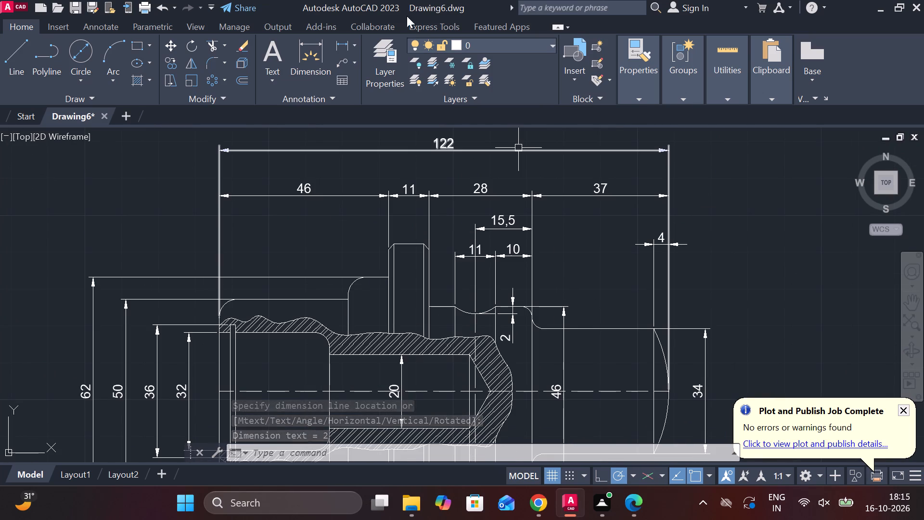
click(358, 42)
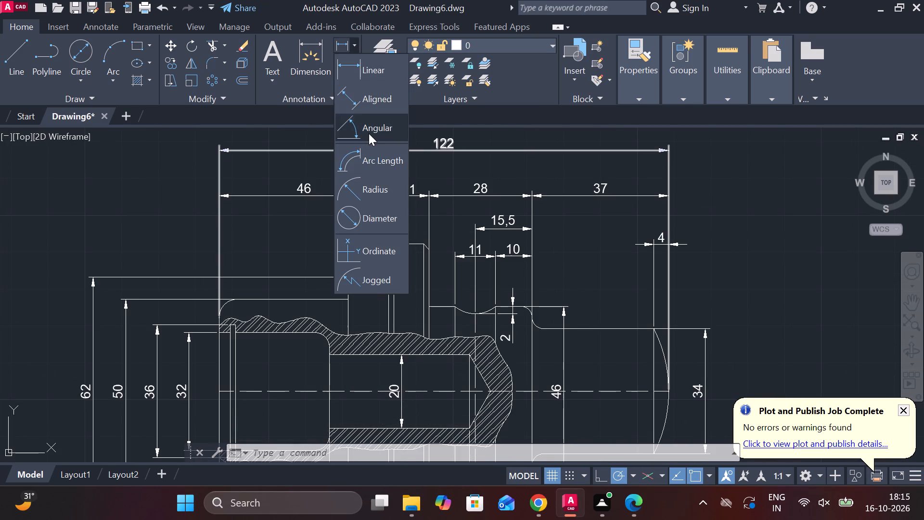
click(364, 190)
middle_drag(625, 327, 584, 265)
scroll(535, 264, up, 1)
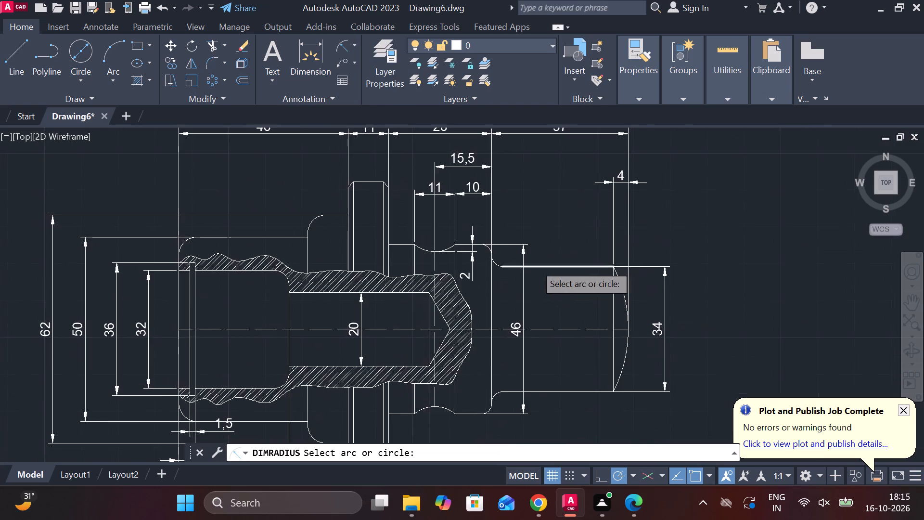
scroll(535, 264, up, 2)
click(392, 277)
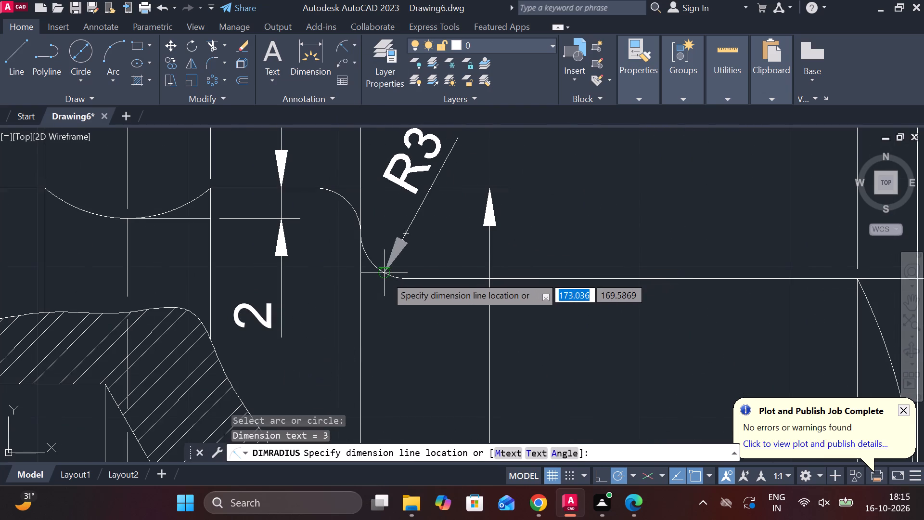
click(385, 276)
scroll(389, 286, down, 2)
middle_drag(394, 288, 419, 237)
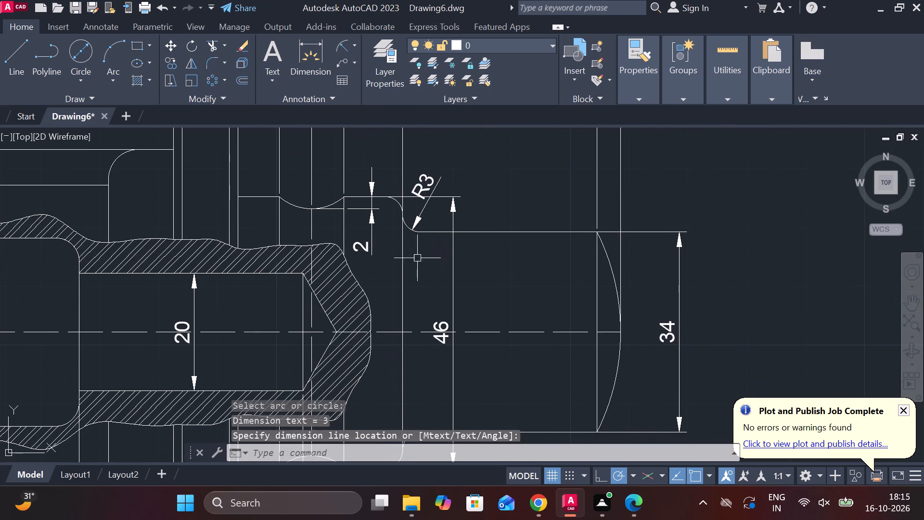
Add a radius dimension to the lower convex fillet on the collar's end corner, with its text below the shaft.
middle_drag(424, 312, 407, 169)
key(space)
click(382, 315)
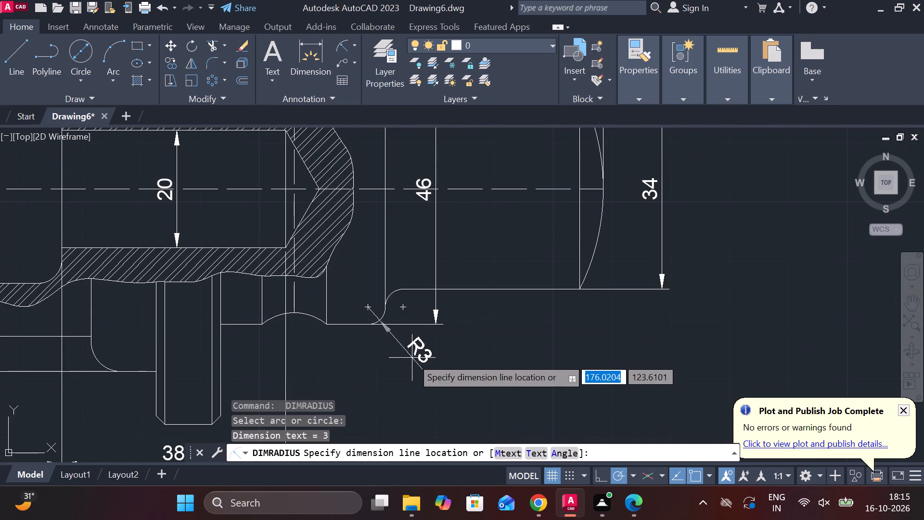
click(412, 360)
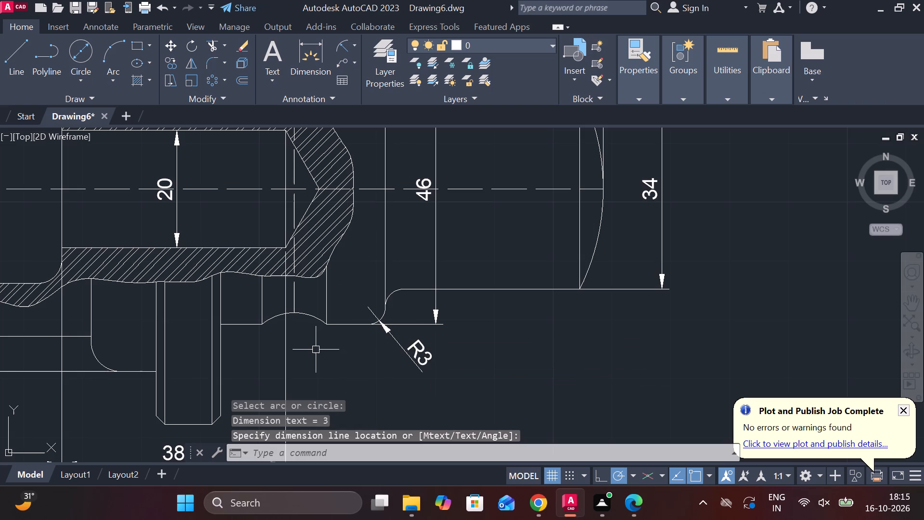
Add a radius dimension to the upper rounded corner of the step beside the flange, with its text outside the outline.
middle_drag(321, 275, 402, 451)
middle_drag(376, 307, 467, 385)
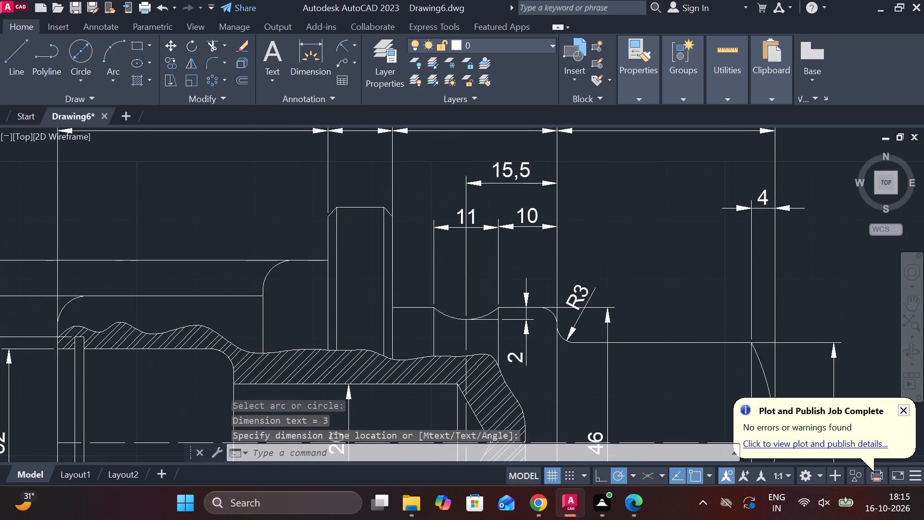
middle_drag(408, 291, 420, 307)
middle_drag(349, 297, 415, 314)
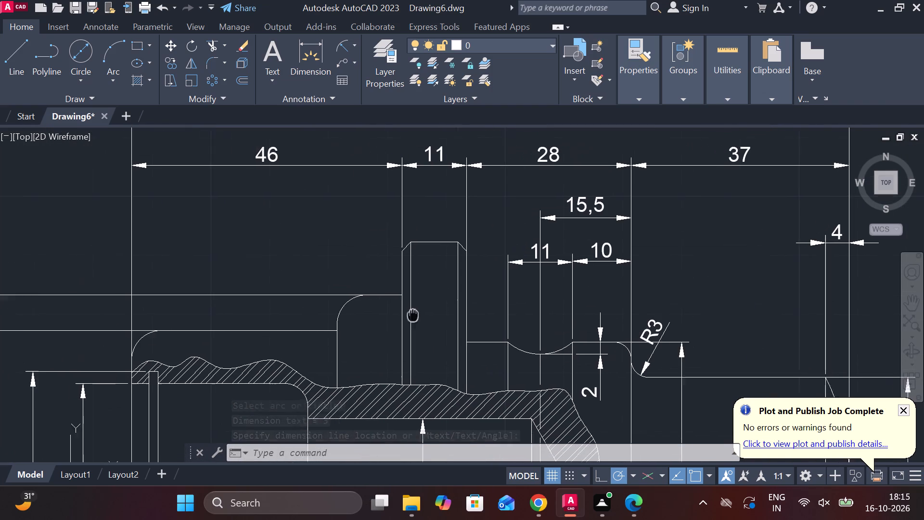
key(space)
click(343, 315)
click(324, 279)
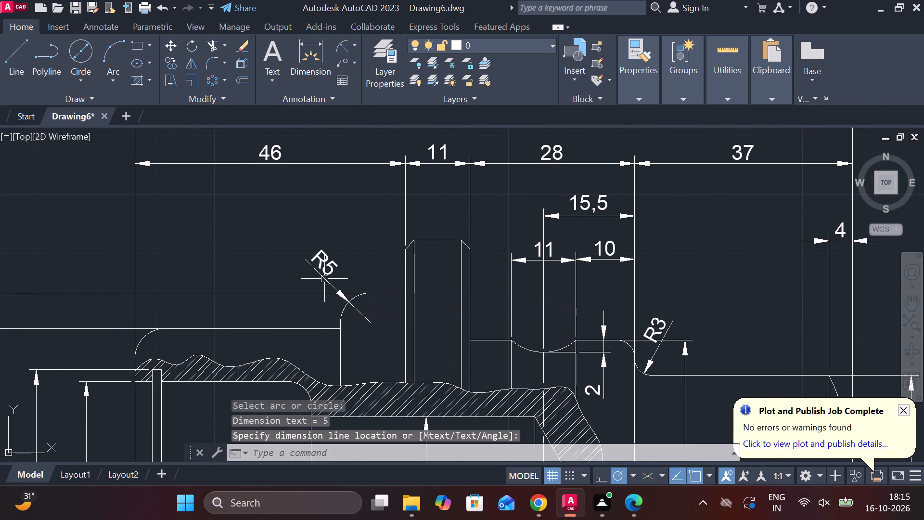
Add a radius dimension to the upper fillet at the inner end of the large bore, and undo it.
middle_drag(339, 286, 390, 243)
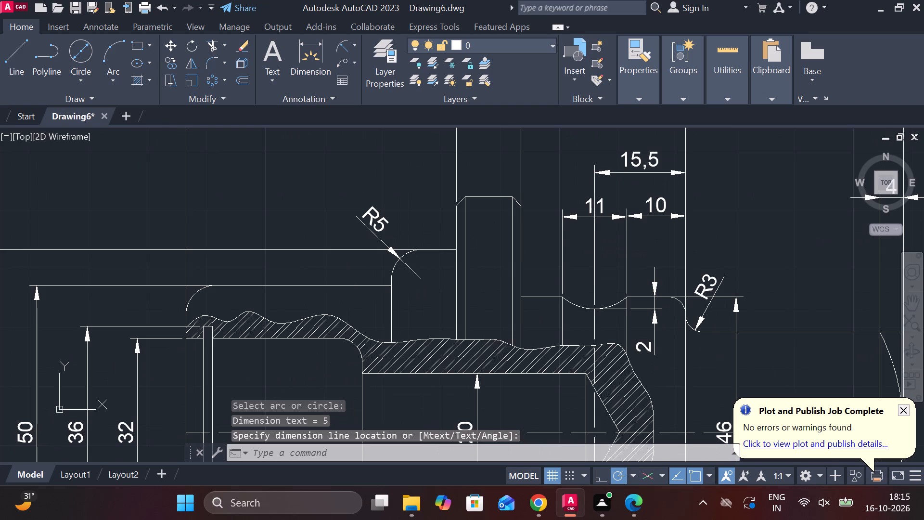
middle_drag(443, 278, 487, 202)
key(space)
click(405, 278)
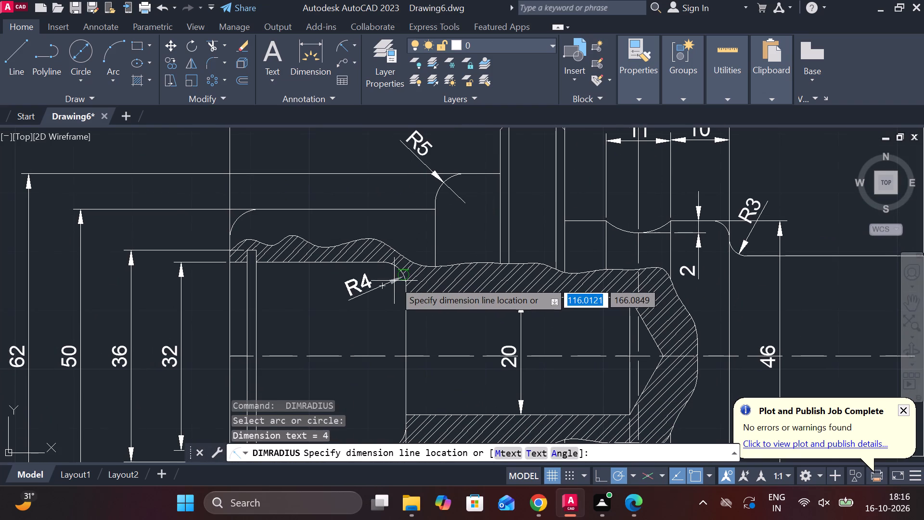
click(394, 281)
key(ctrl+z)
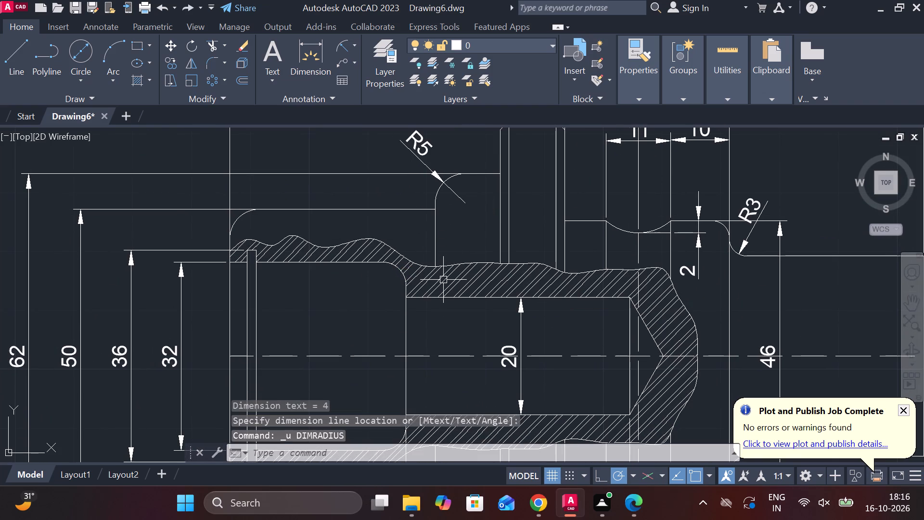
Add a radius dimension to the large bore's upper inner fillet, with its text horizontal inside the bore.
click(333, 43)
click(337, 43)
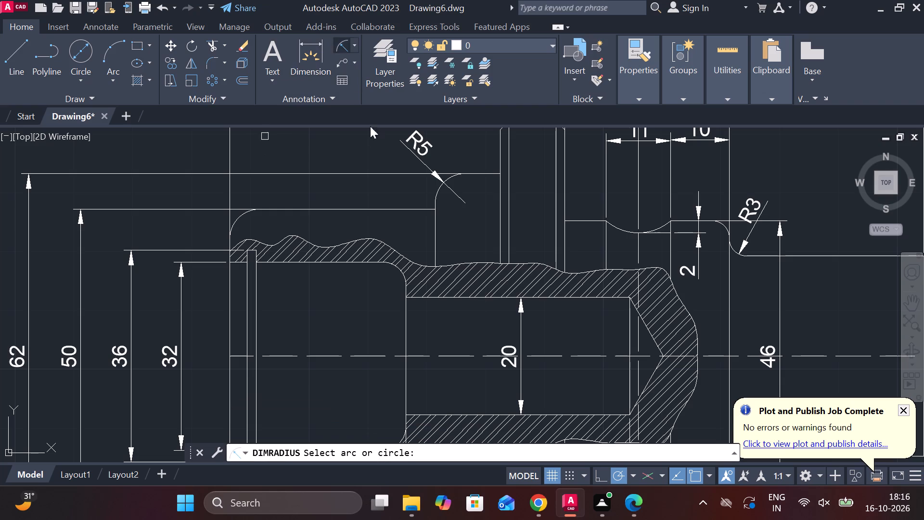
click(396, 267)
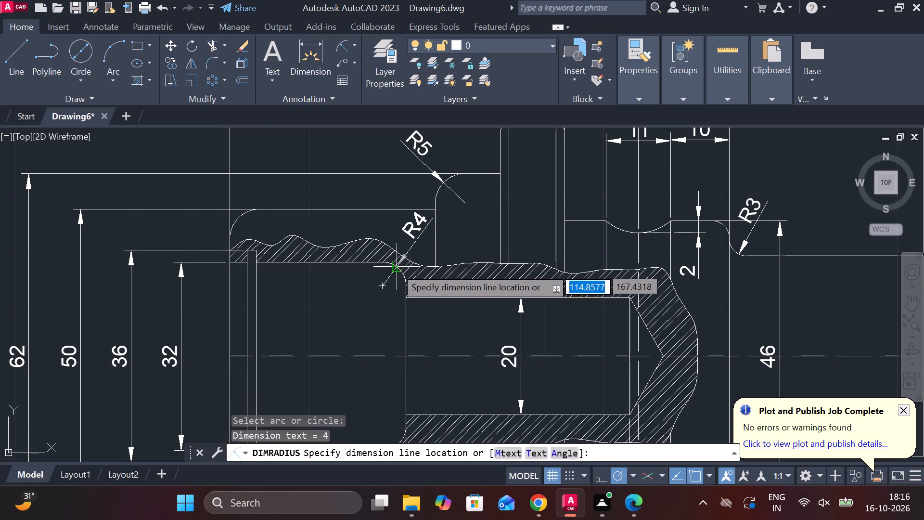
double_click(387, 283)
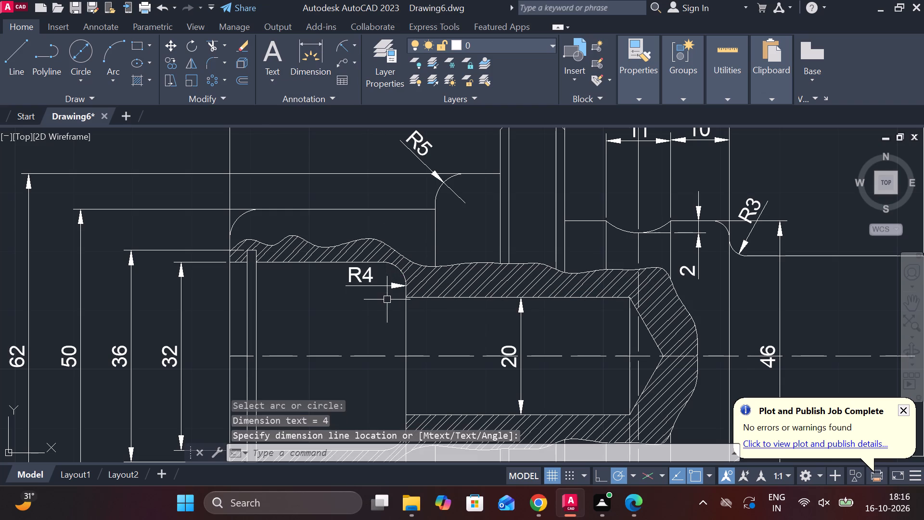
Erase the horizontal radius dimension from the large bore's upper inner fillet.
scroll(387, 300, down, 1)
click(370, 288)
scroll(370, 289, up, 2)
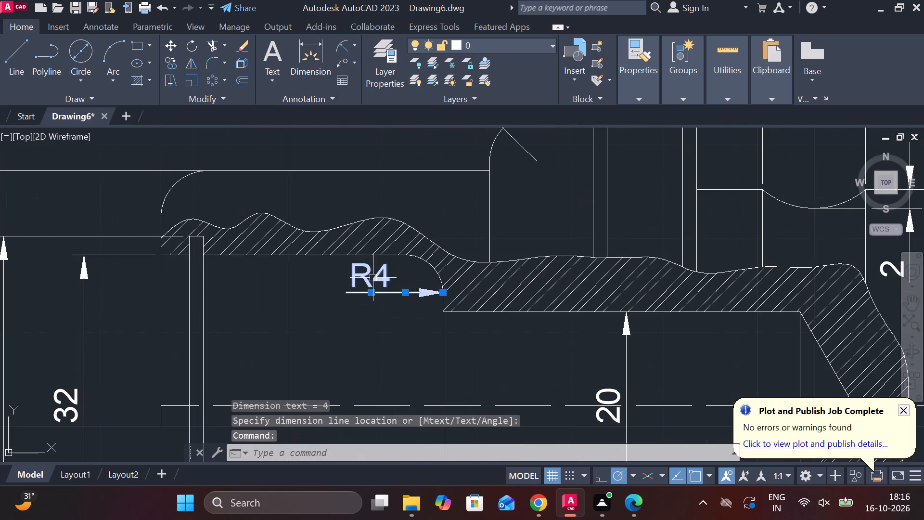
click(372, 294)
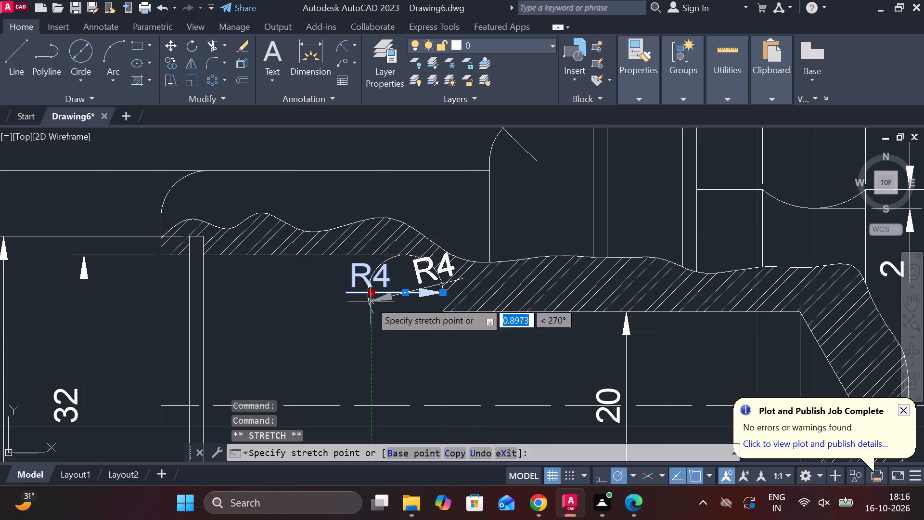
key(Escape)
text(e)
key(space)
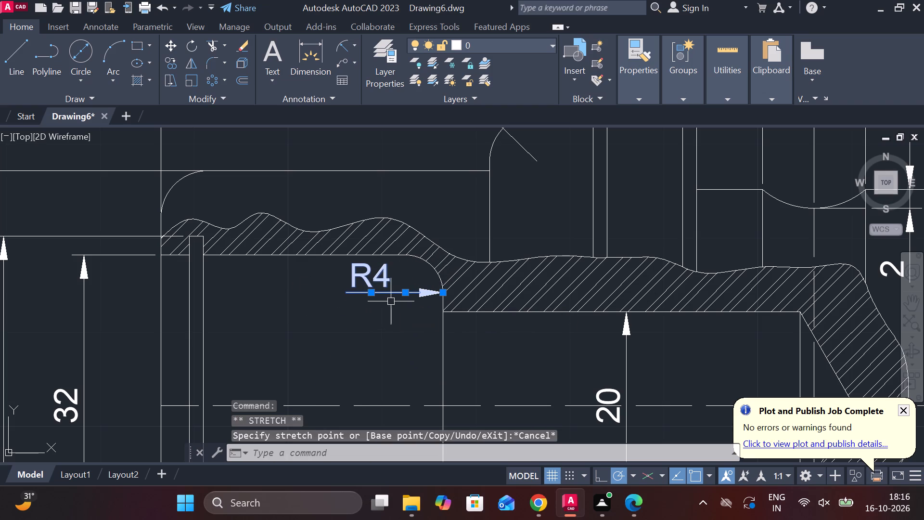
Add a radius dimension to the large bore's upper inner fillet, with its text slanted diagonally inside the bore.
click(345, 42)
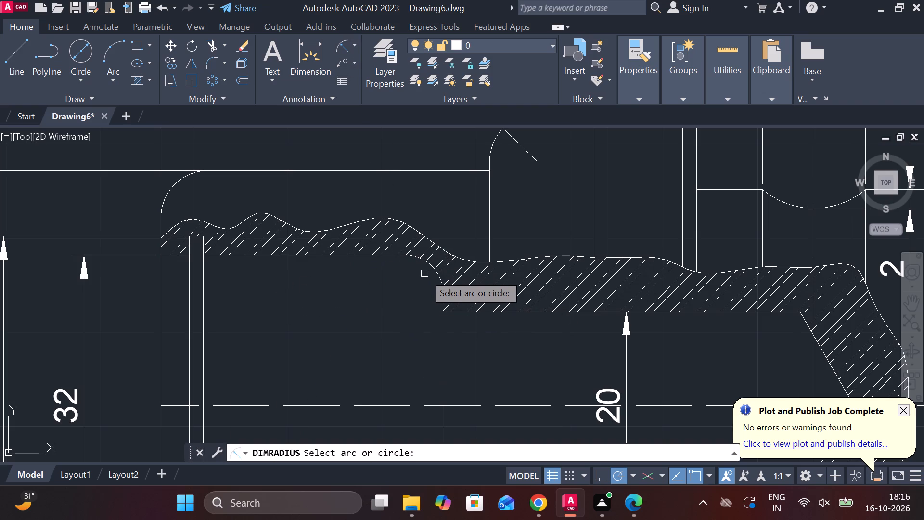
click(430, 270)
click(420, 280)
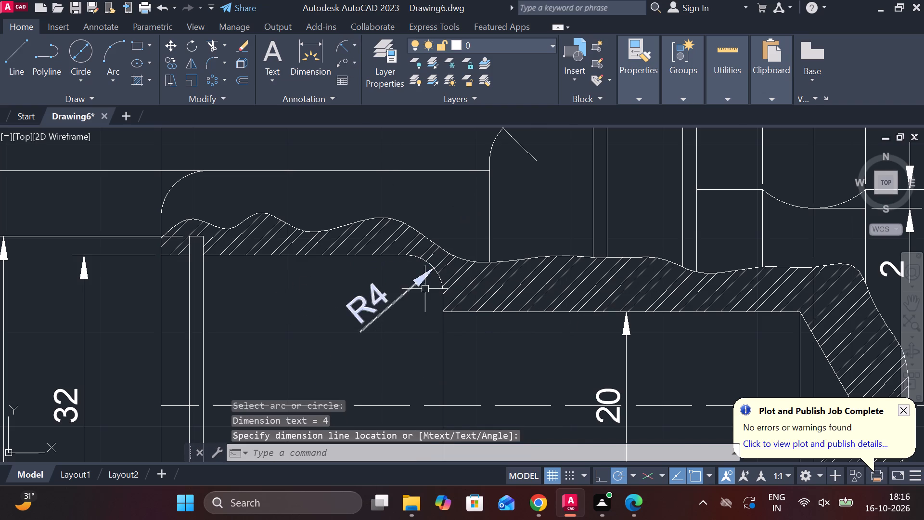
Add an angular dimension between the two sloped lines of the small bore's conical tip, with its arc inside the bore.
scroll(425, 289, down, 1)
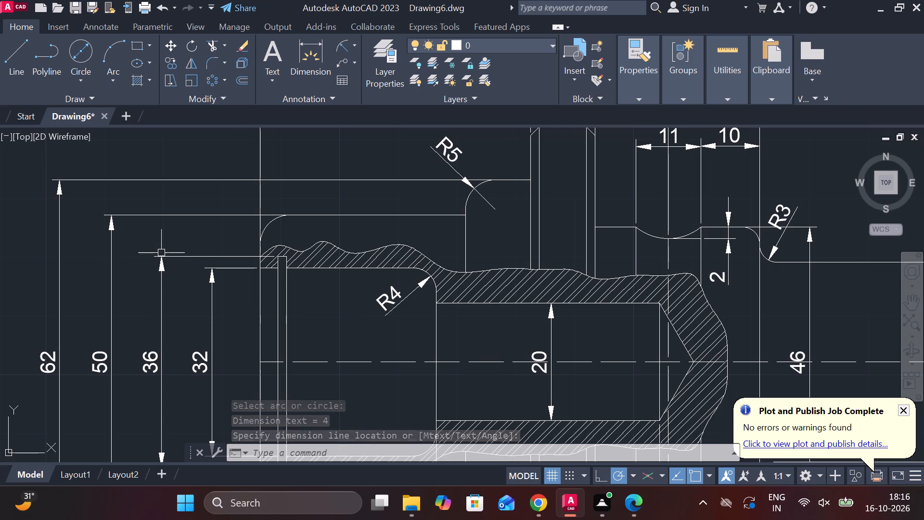
scroll(161, 272, down, 1)
scroll(207, 272, down, 1)
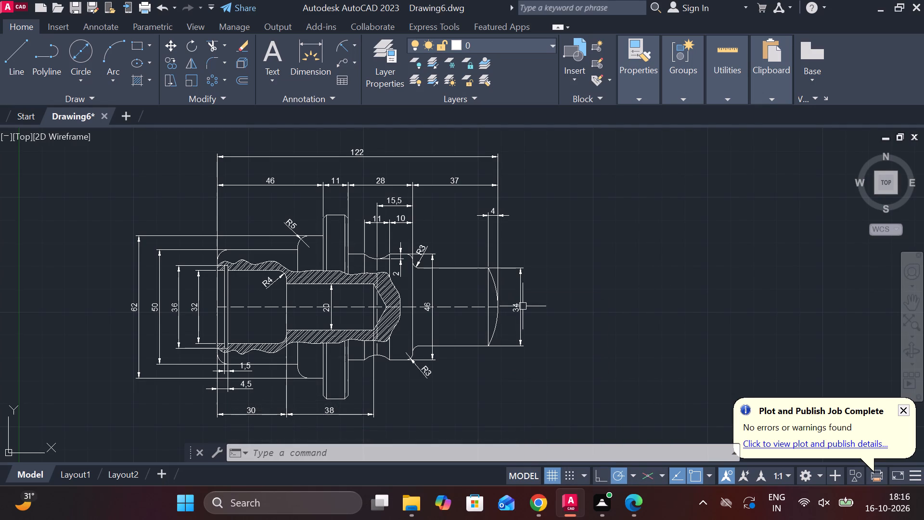
middle_drag(564, 295, 628, 289)
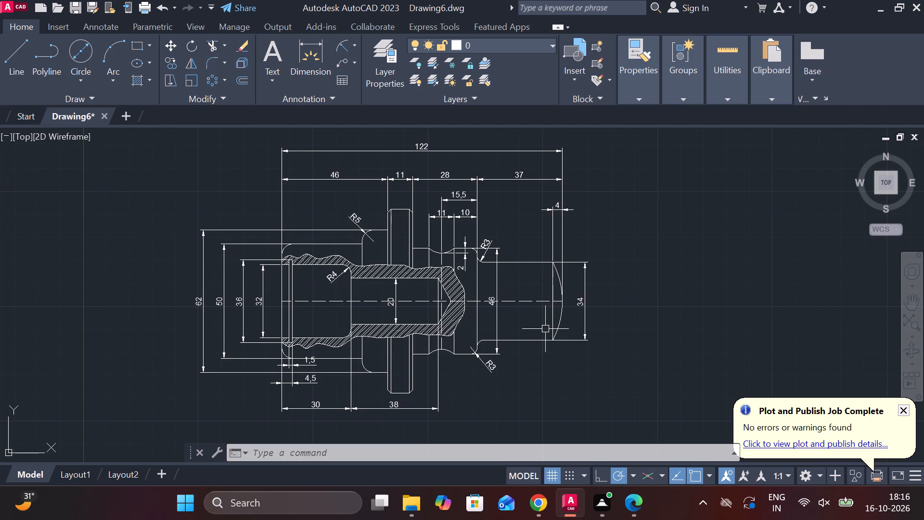
middle_drag(340, 297, 363, 286)
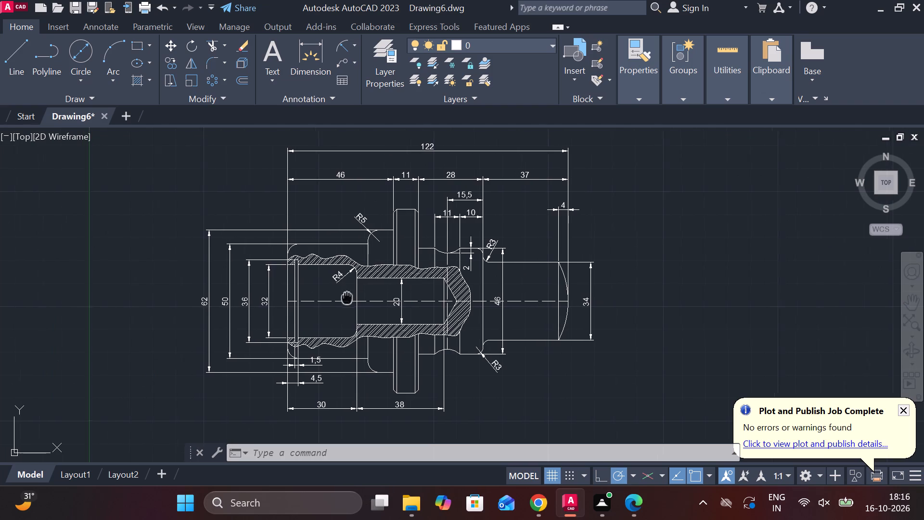
middle_drag(363, 286, 397, 263)
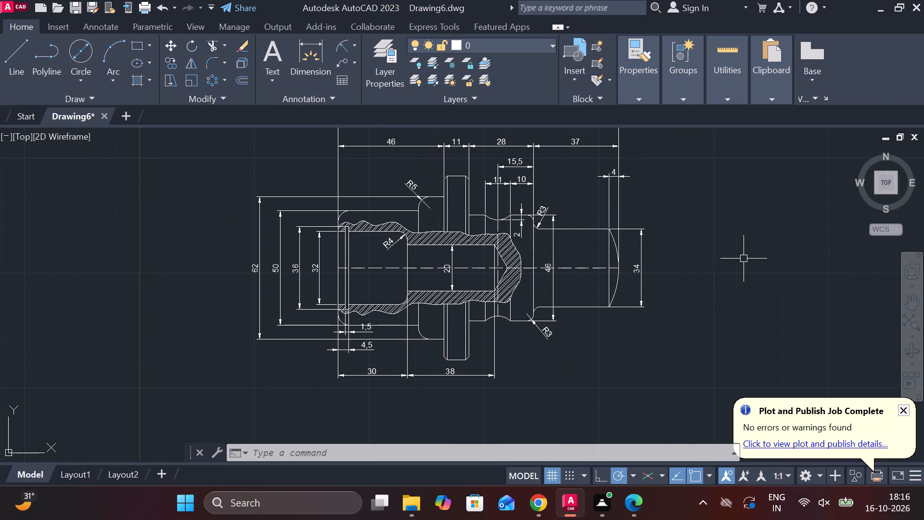
click(352, 43)
click(366, 133)
scroll(477, 284, up, 2)
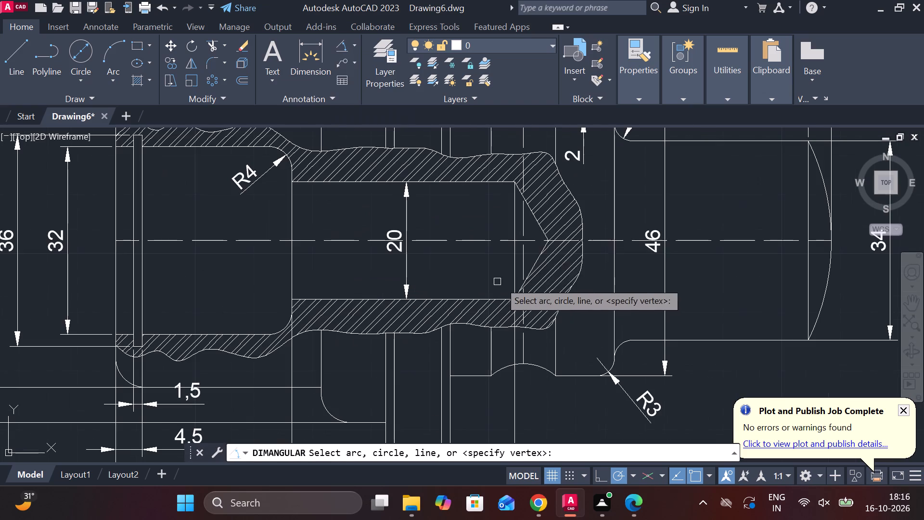
click(535, 222)
click(537, 260)
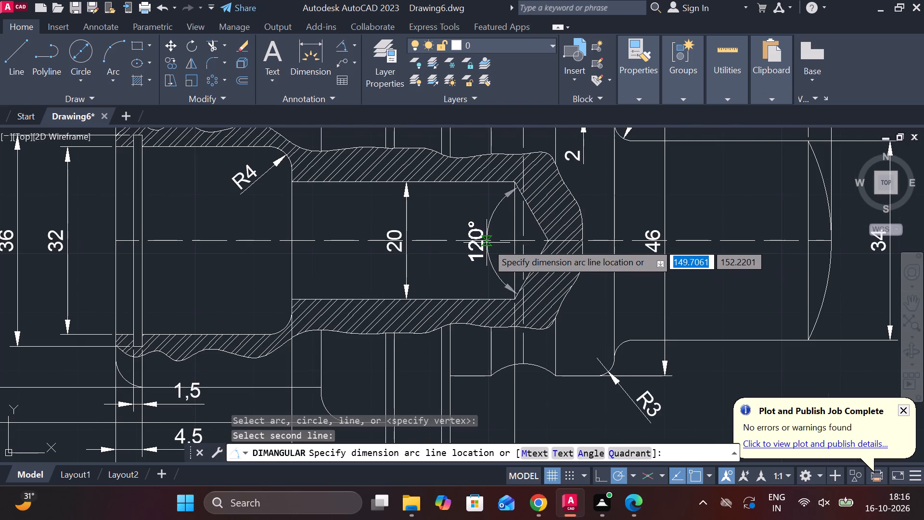
click(478, 241)
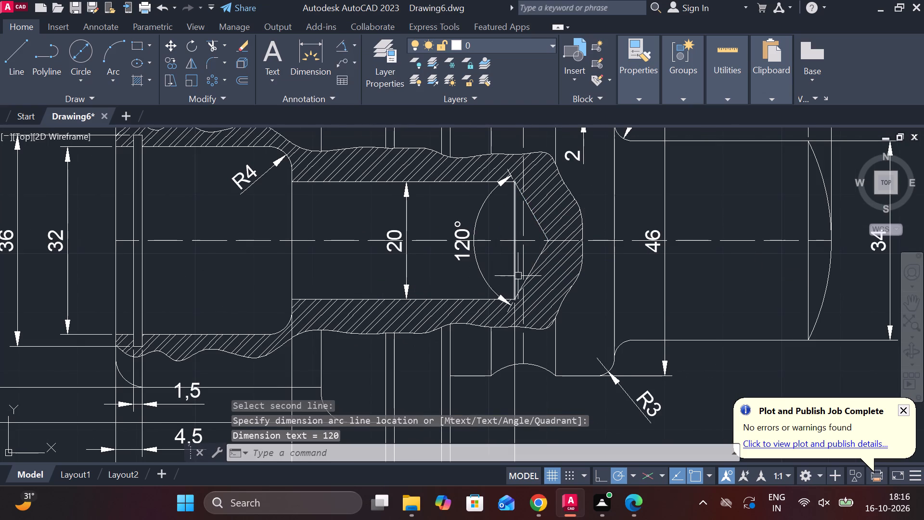
Add a diameter symbol in front of the text of the vertical 62 and 50 dimensions.
scroll(522, 276, down, 1)
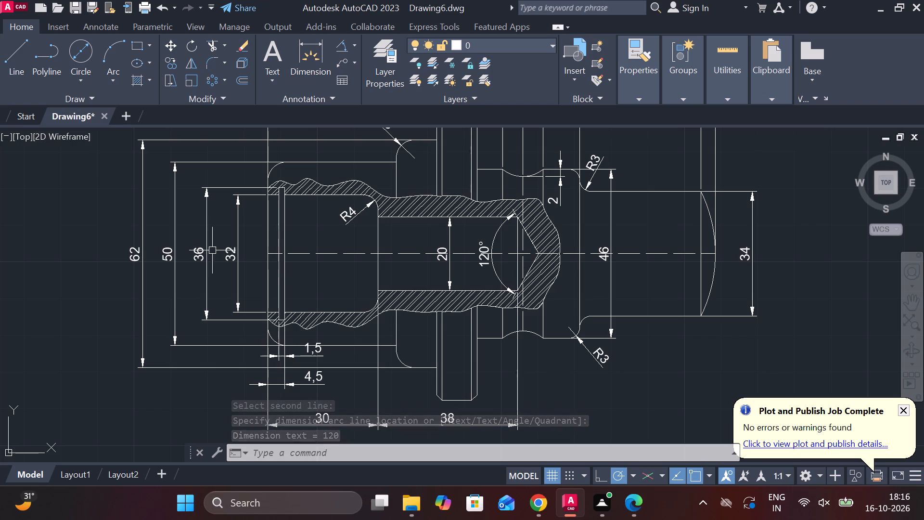
scroll(207, 250, down, 1)
middle_drag(207, 250, 472, 222)
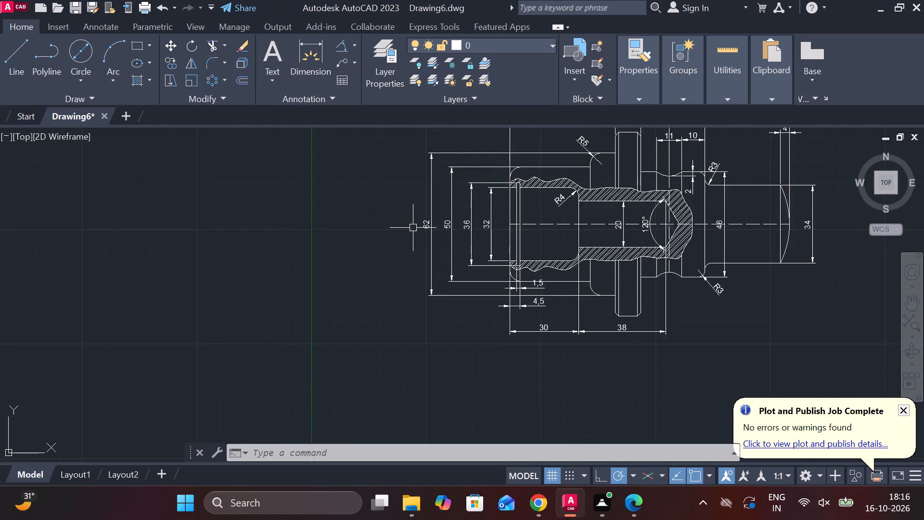
scroll(412, 227, up, 3)
middle_drag(434, 236, 324, 259)
key(Escape)
double_click(363, 226)
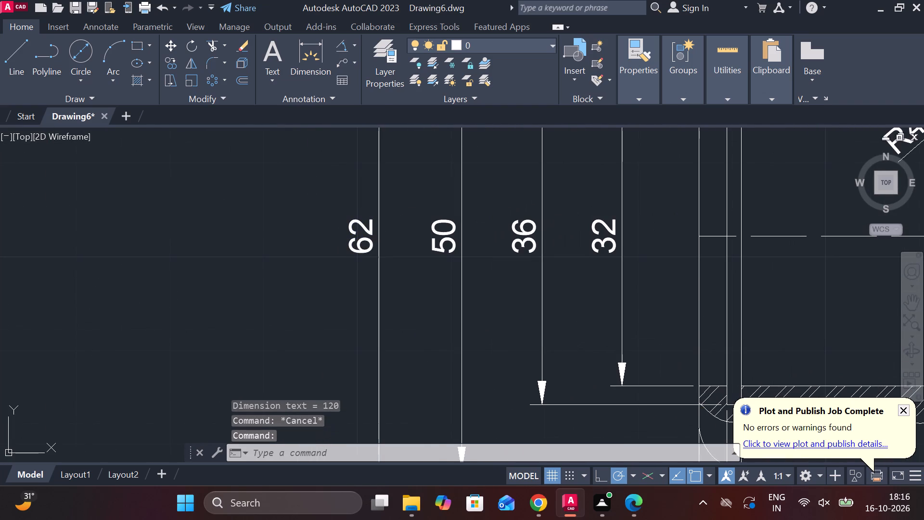
click(618, 87)
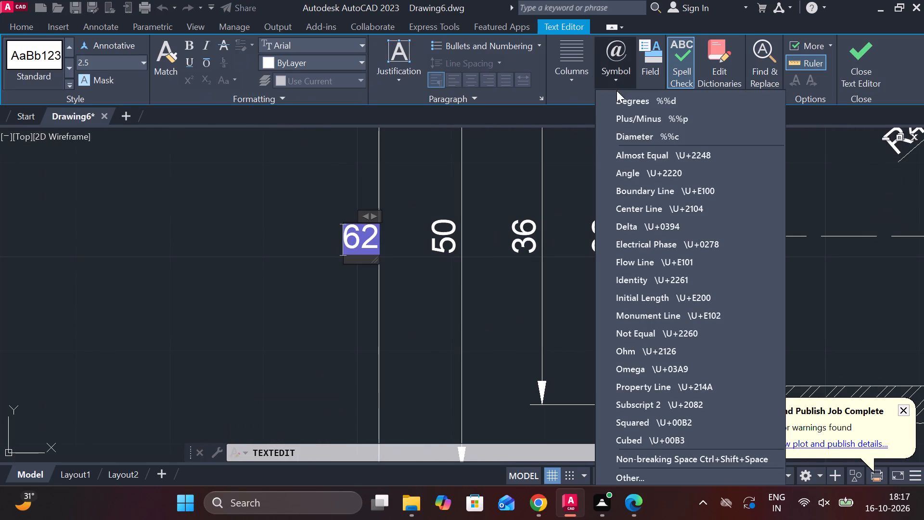
click(650, 131)
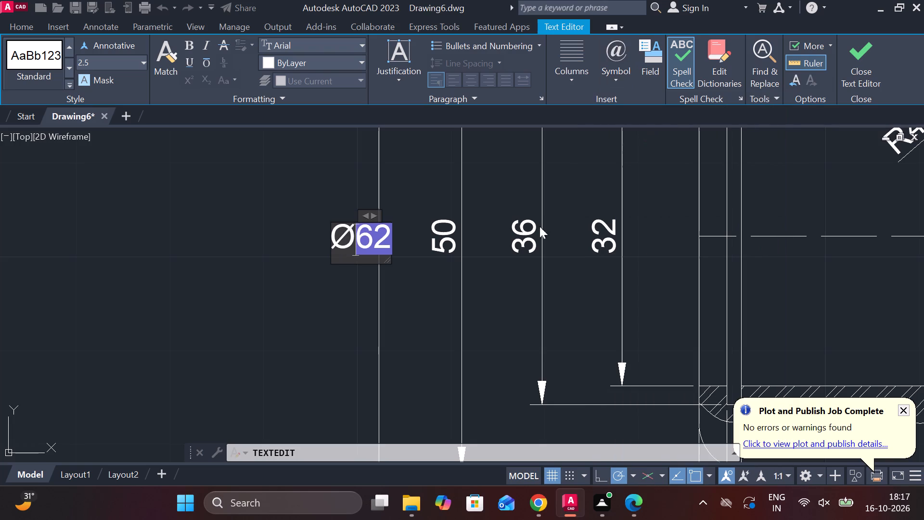
triple_click(447, 237)
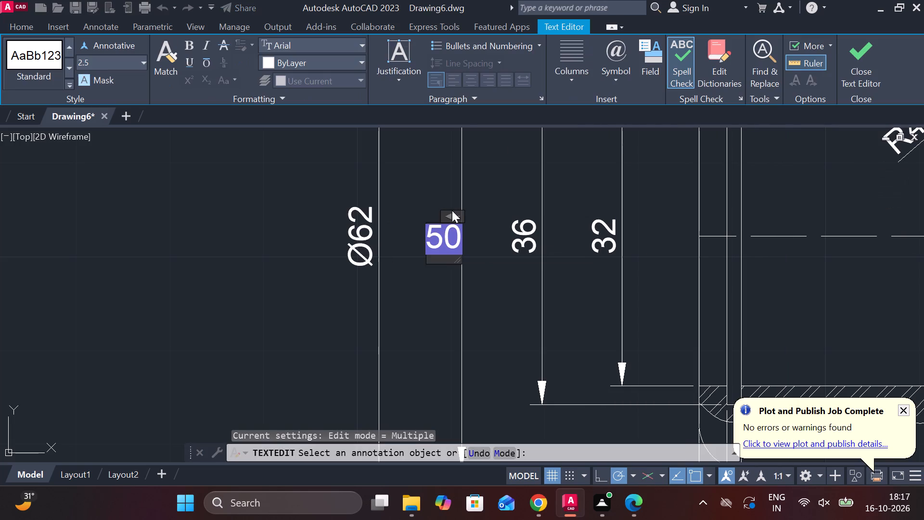
click(618, 84)
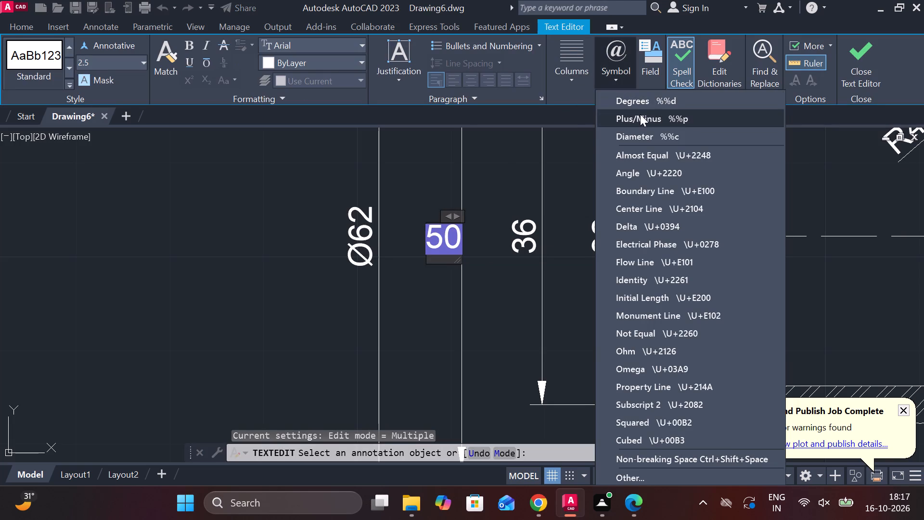
click(634, 139)
Add a diameter symbol in front of the text of the vertical 36 and 32 dimensions.
triple_click(526, 229)
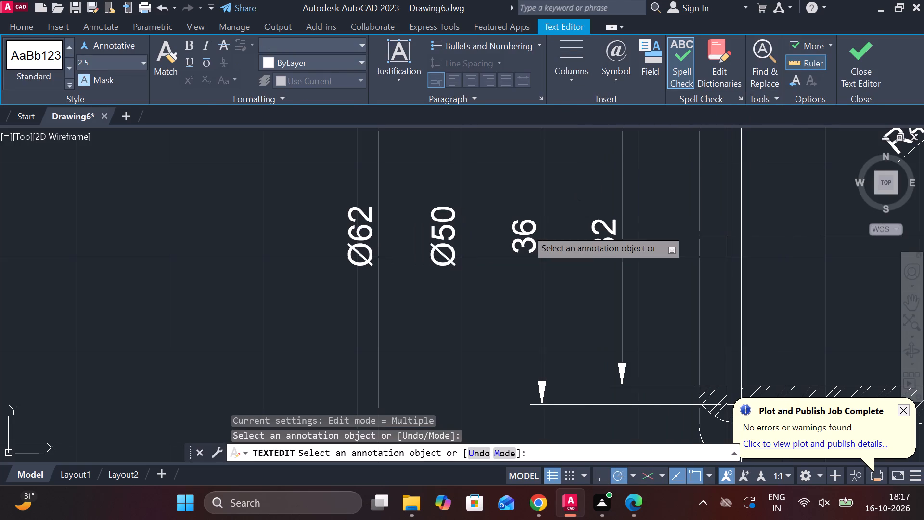
click(623, 87)
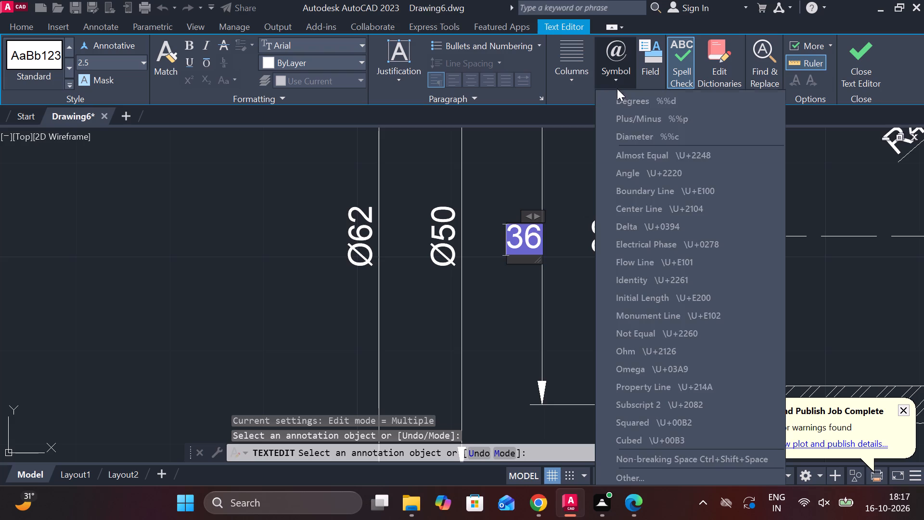
click(631, 140)
triple_click(599, 243)
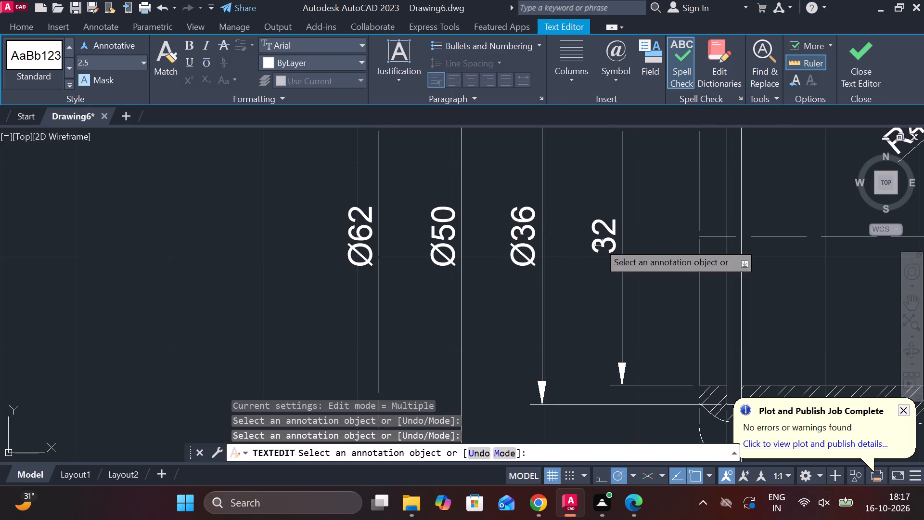
click(616, 82)
click(640, 135)
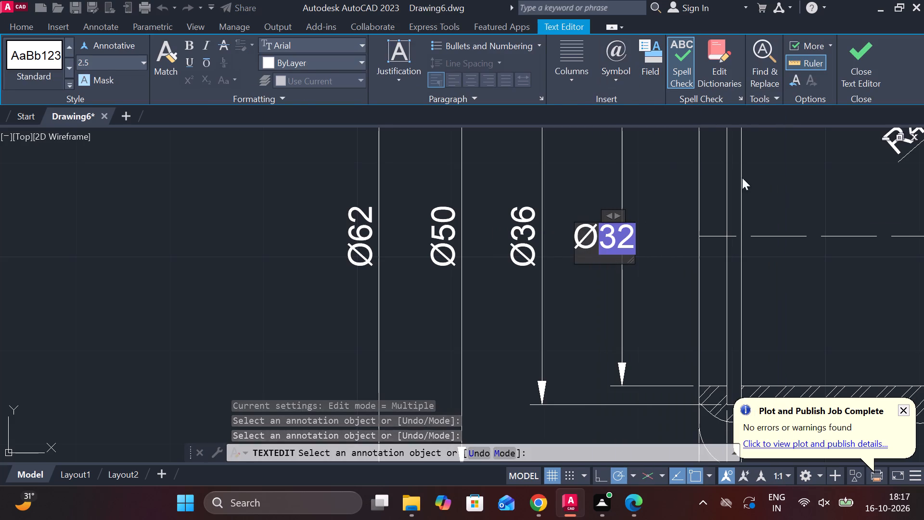
Finish the text edit on the vertical Ø32 dimension outside the part's open end.
click(857, 76)
Add a vertical linear dimension between the large bore's upper and lower walls, placed inside the bore.
middle_drag(687, 227, 395, 270)
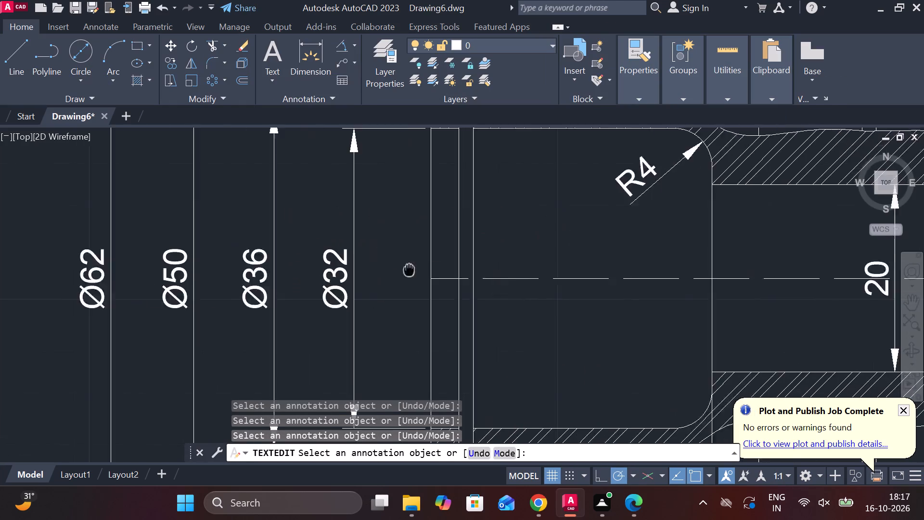
scroll(560, 257, down, 1)
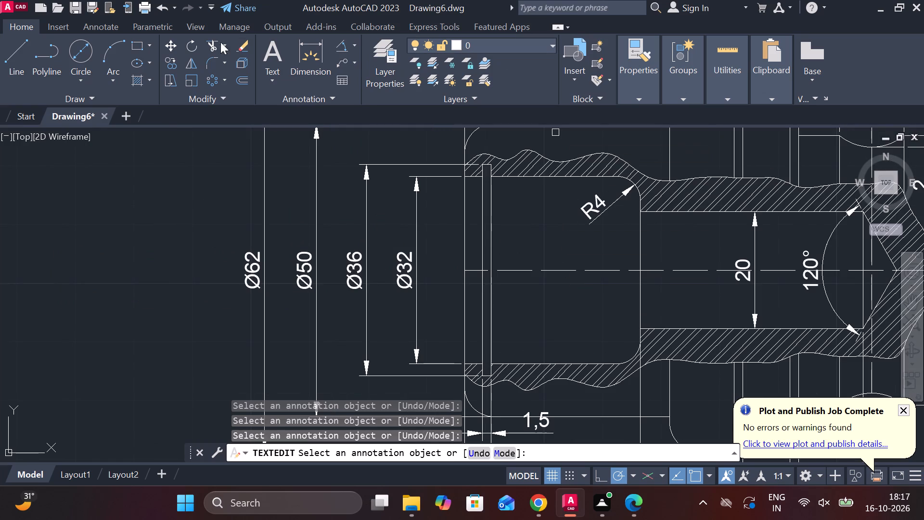
click(354, 45)
click(352, 61)
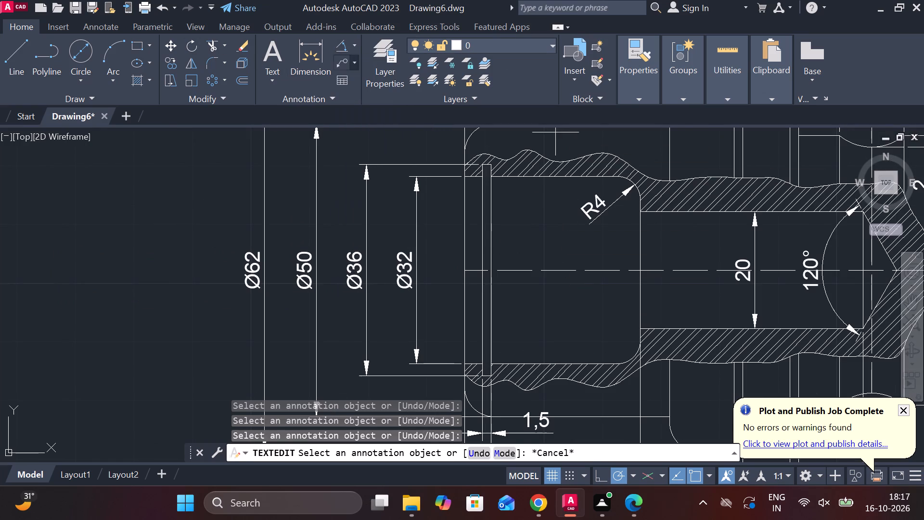
click(552, 179)
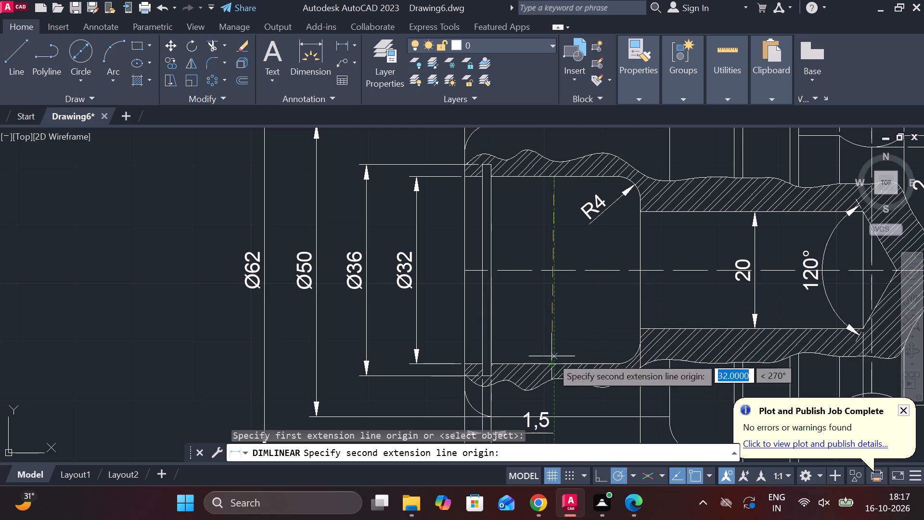
click(552, 358)
click(549, 333)
key(Escape)
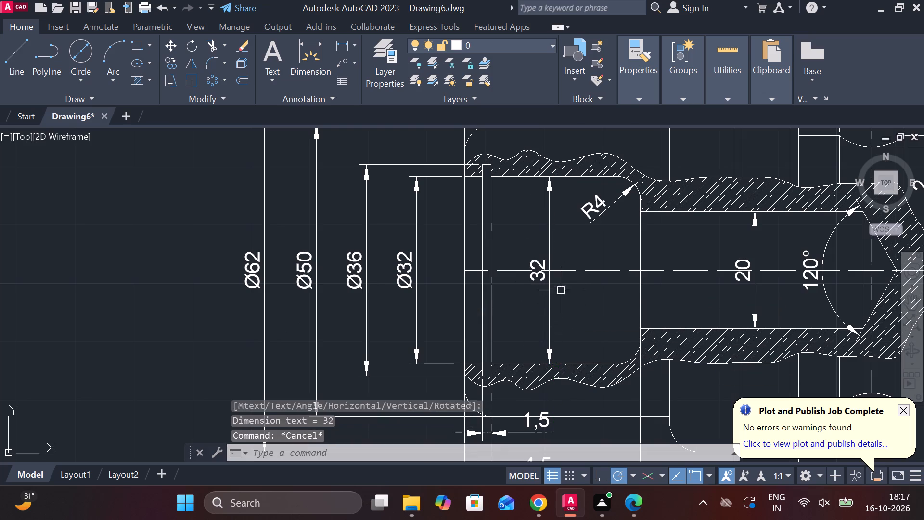
Add a diameter symbol in front of the text of the 32 and 20 dimensions inside the two bores.
double_click(546, 273)
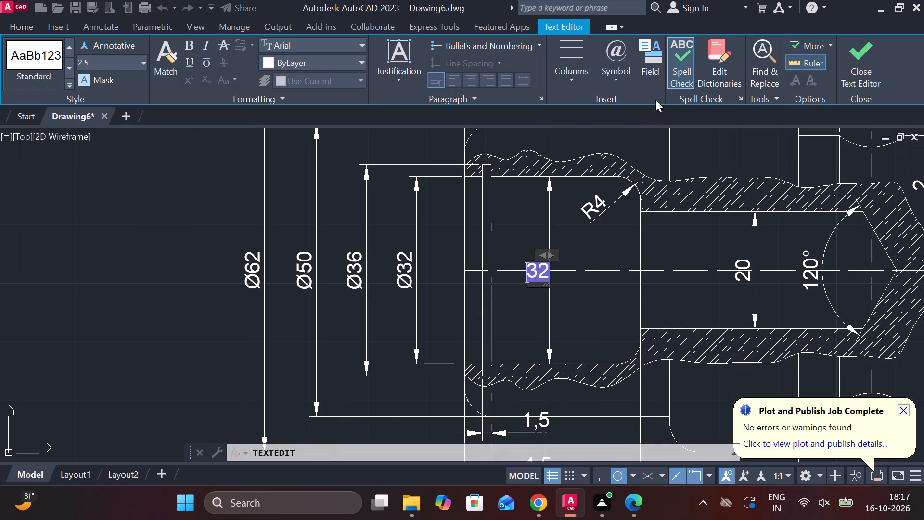
click(628, 80)
click(653, 130)
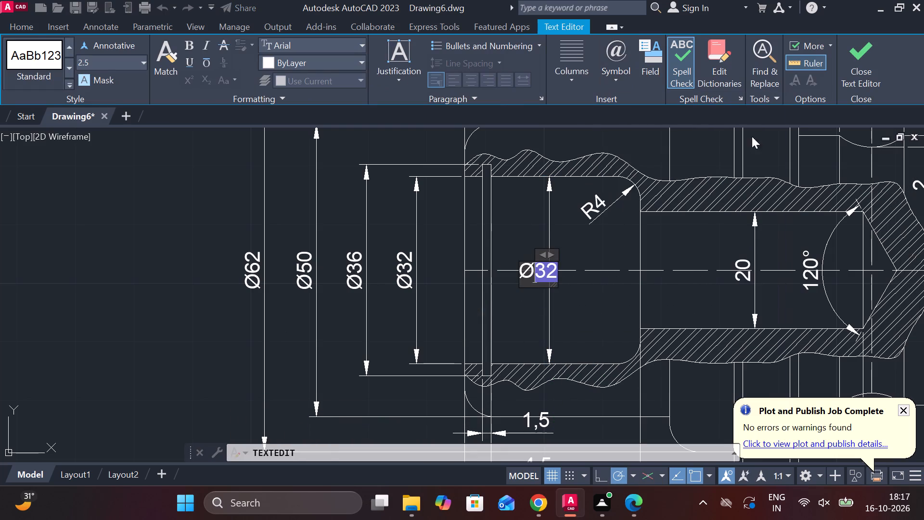
double_click(744, 262)
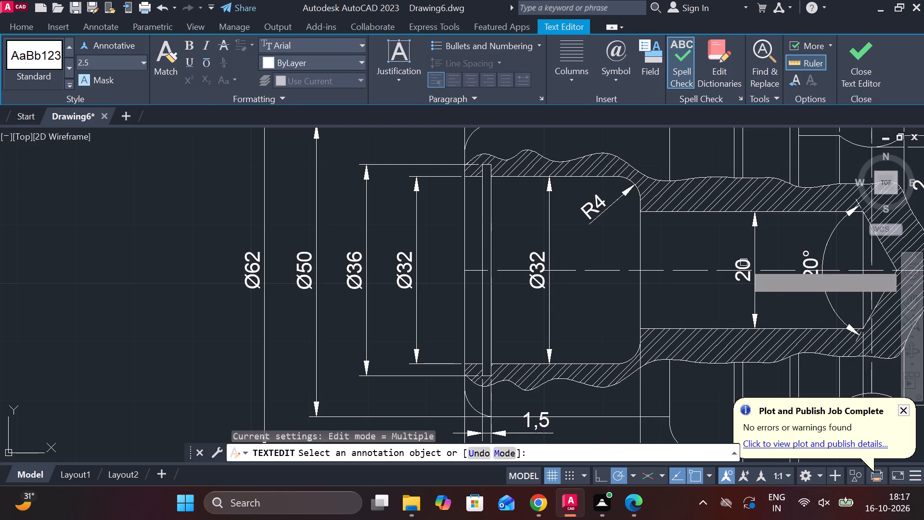
double_click(748, 263)
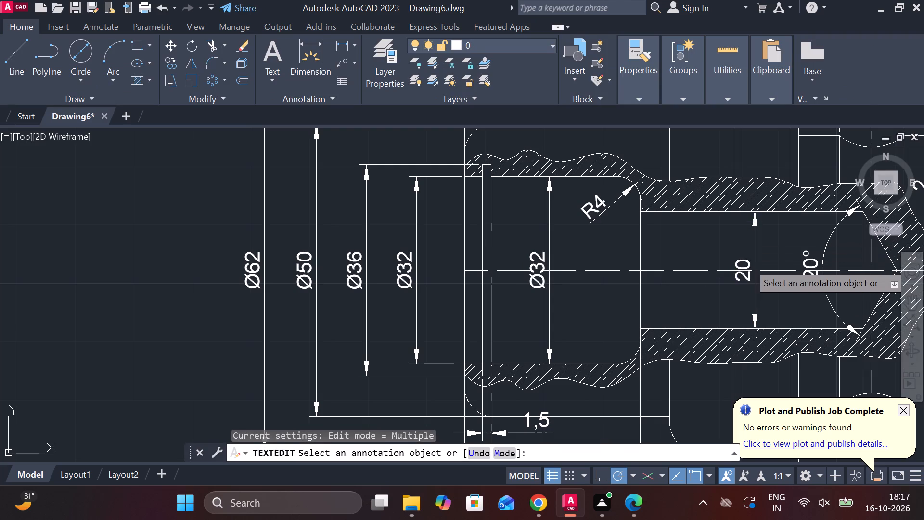
click(618, 84)
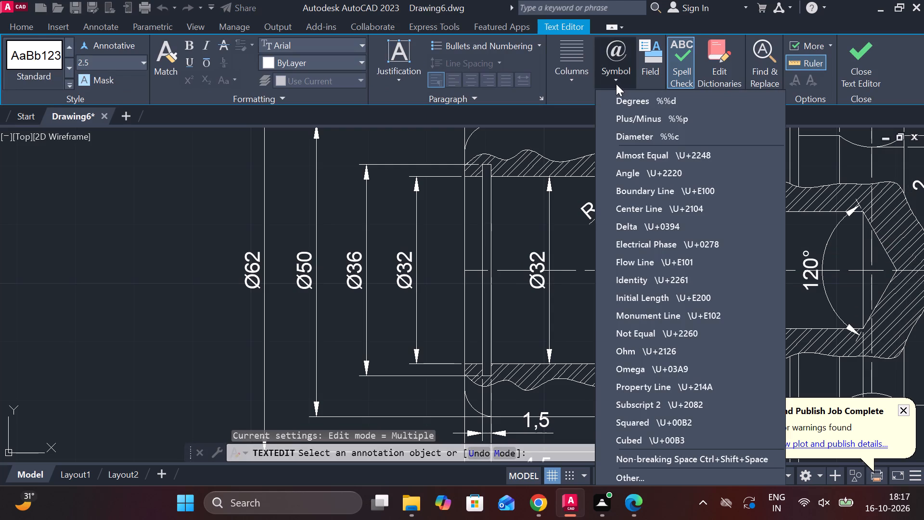
click(647, 141)
click(865, 70)
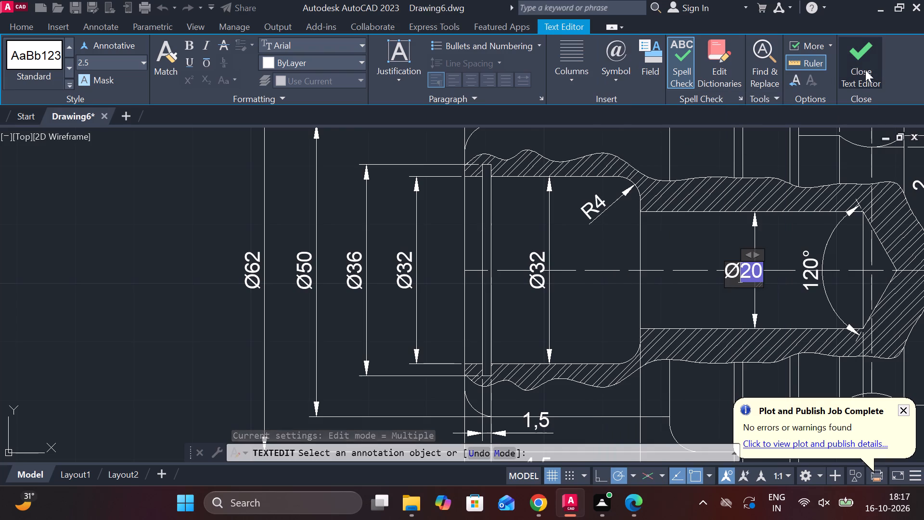
Add a multileader with the text "c 1.5" pointing at the flange's upper-left chamfer, landing to its upper left.
middle_drag(781, 234, 647, 234)
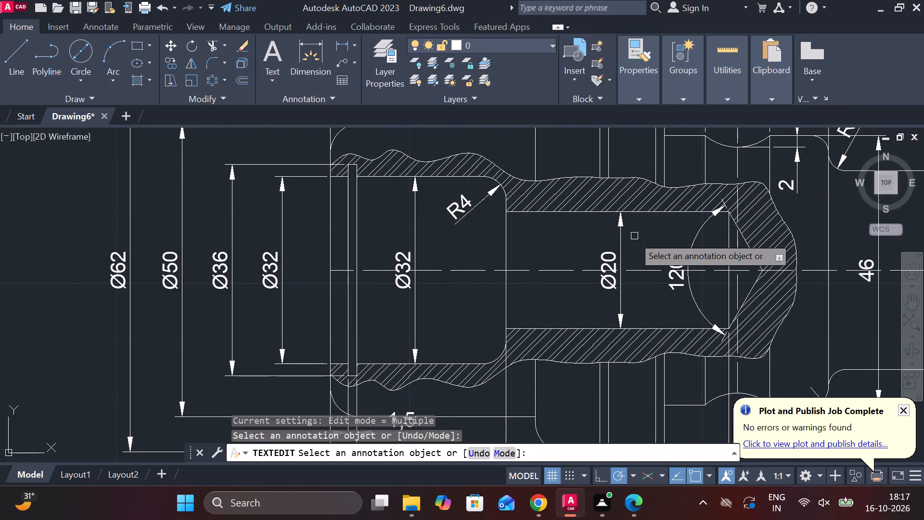
middle_drag(574, 228, 589, 347)
middle_drag(586, 205, 575, 250)
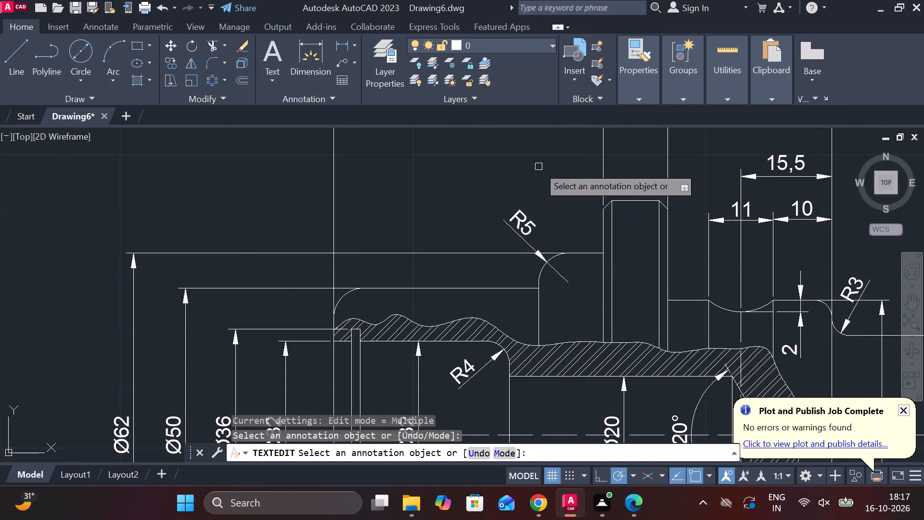
click(342, 59)
scroll(602, 173, up, 2)
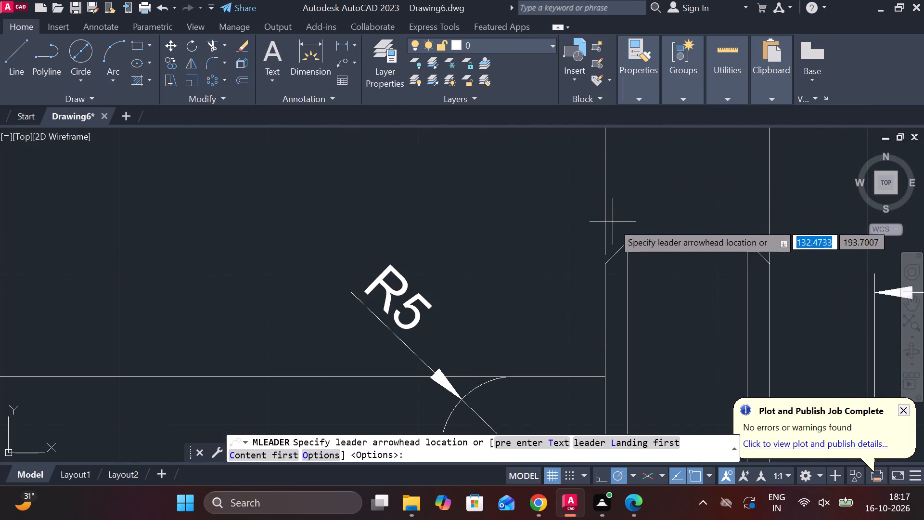
click(612, 246)
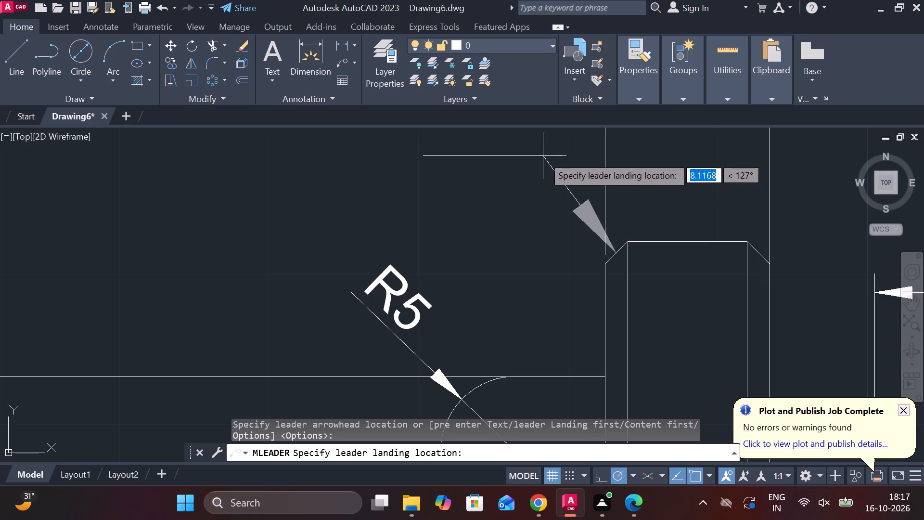
click(534, 145)
middle_drag(483, 156, 490, 158)
key(c)
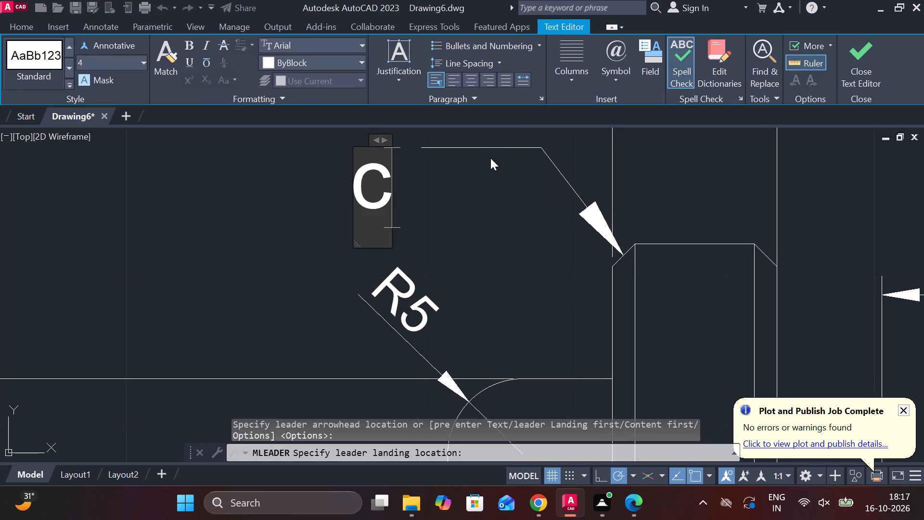
key(space)
text(1)
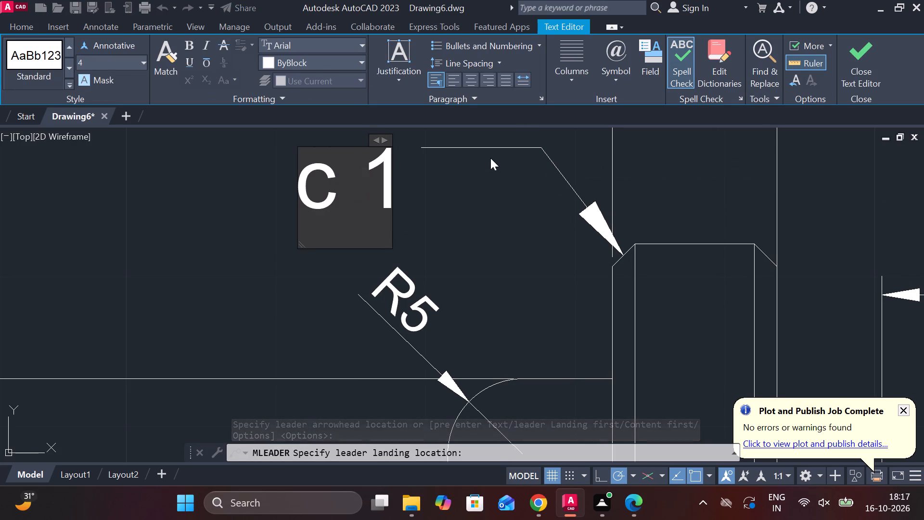
text(.4)
key(BackSpace)
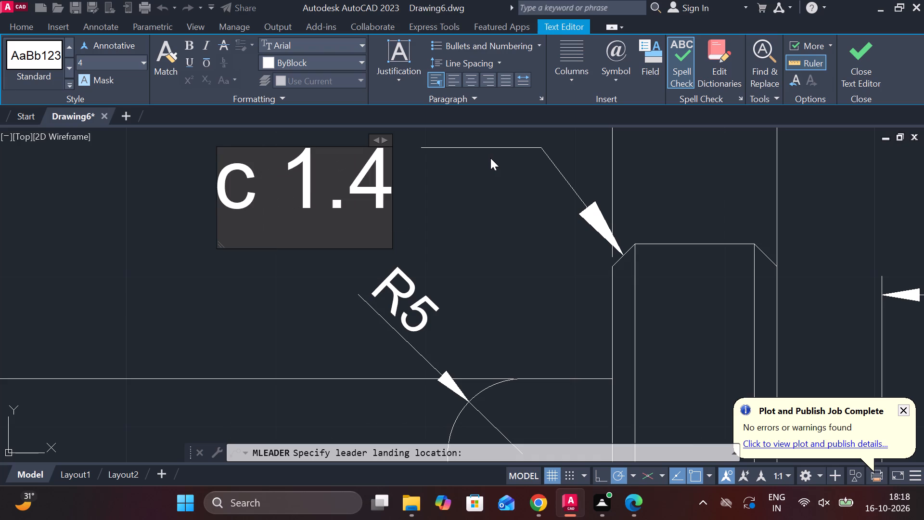
key(5)
click(851, 76)
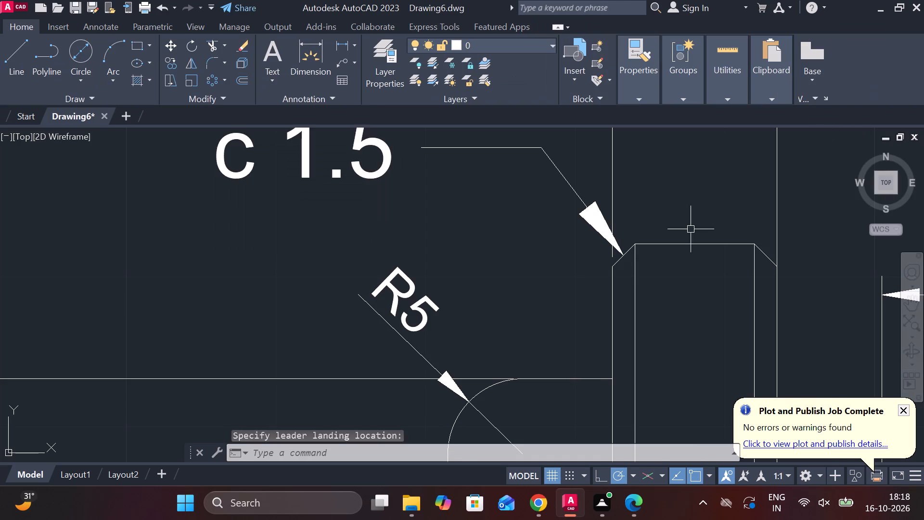
Change the chamfer leader's text to "C1.5", with a capital letter and no space.
scroll(691, 229, down, 3)
scroll(623, 230, up, 2)
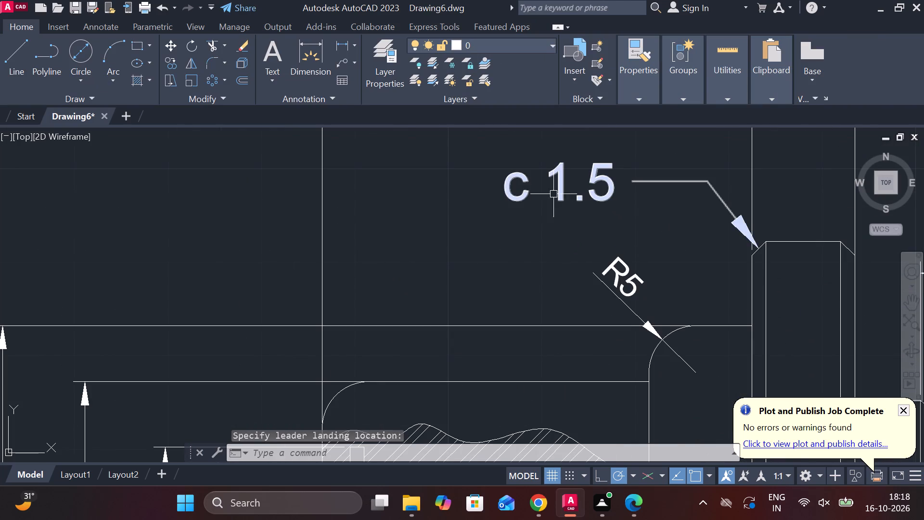
double_click(513, 192)
click(550, 189)
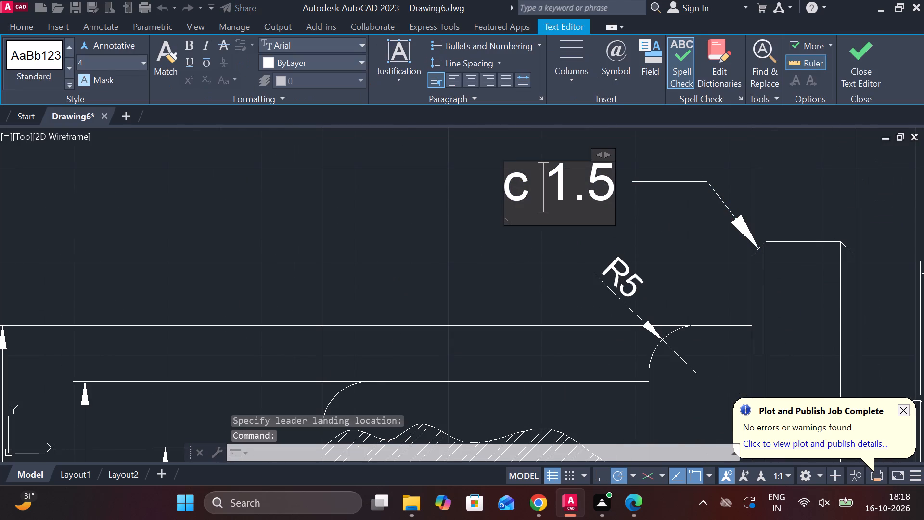
key(BackSpace)
key(BackSpace)
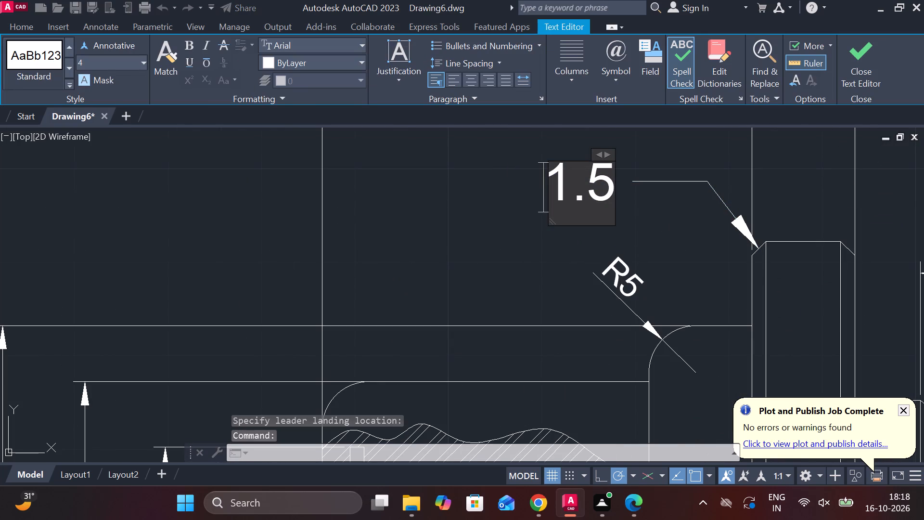
key(c)
click(862, 62)
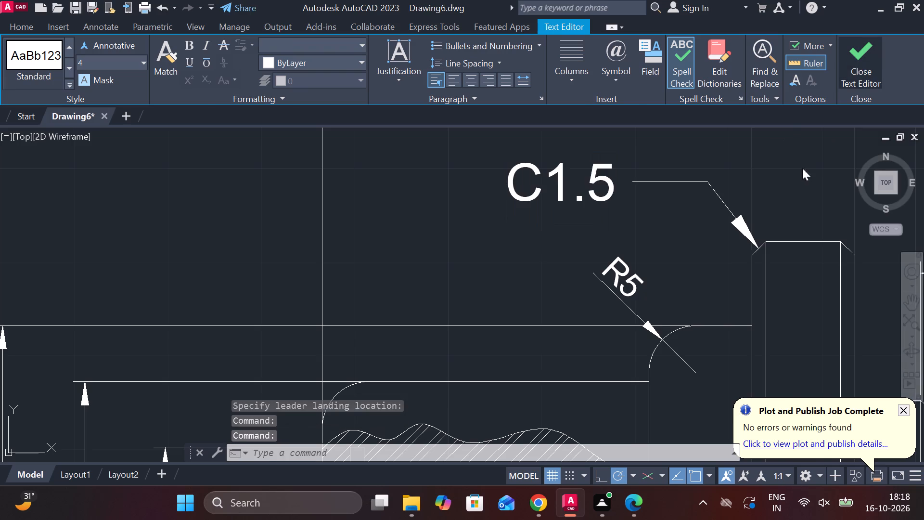
Examine the whole dimensioned drawing for features that still lack a dimension.
scroll(663, 206, down, 1)
middle_drag(663, 206, 425, 199)
scroll(429, 203, down, 1)
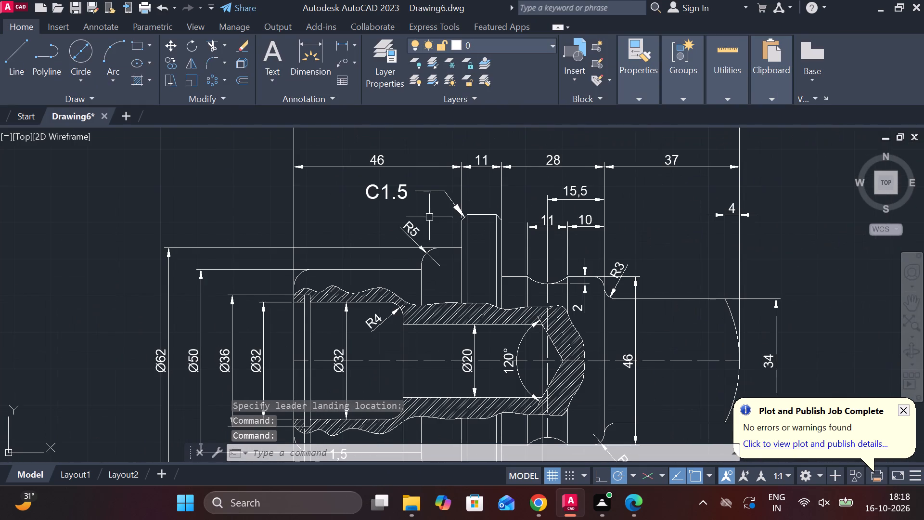
middle_drag(431, 221, 480, 181)
scroll(481, 196, down, 1)
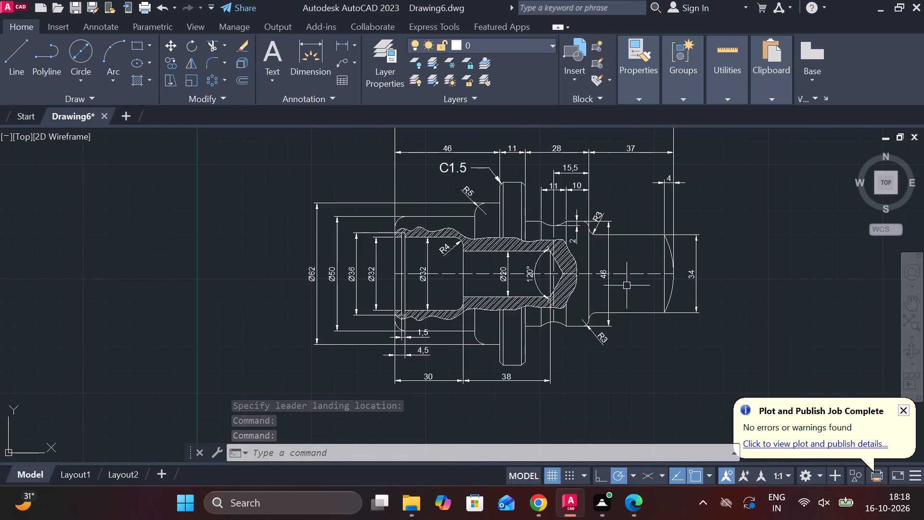
scroll(622, 335, up, 1)
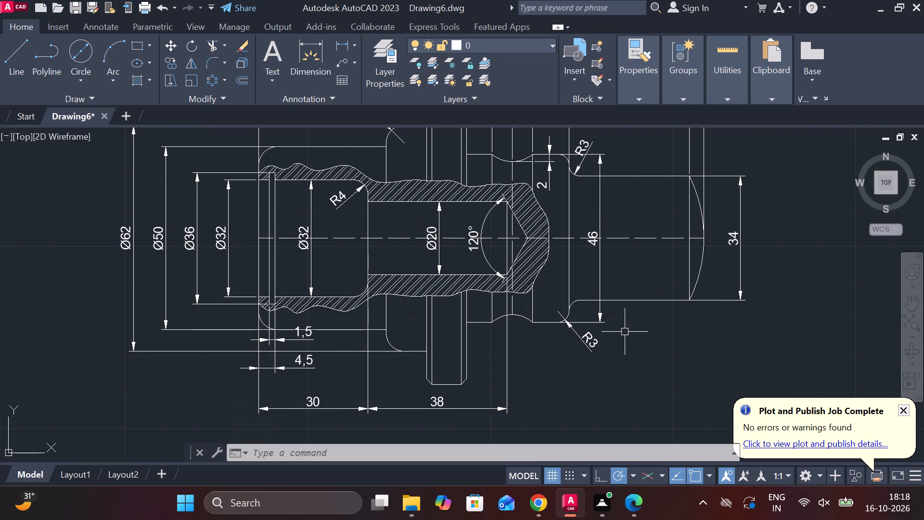
middle_drag(646, 327, 580, 338)
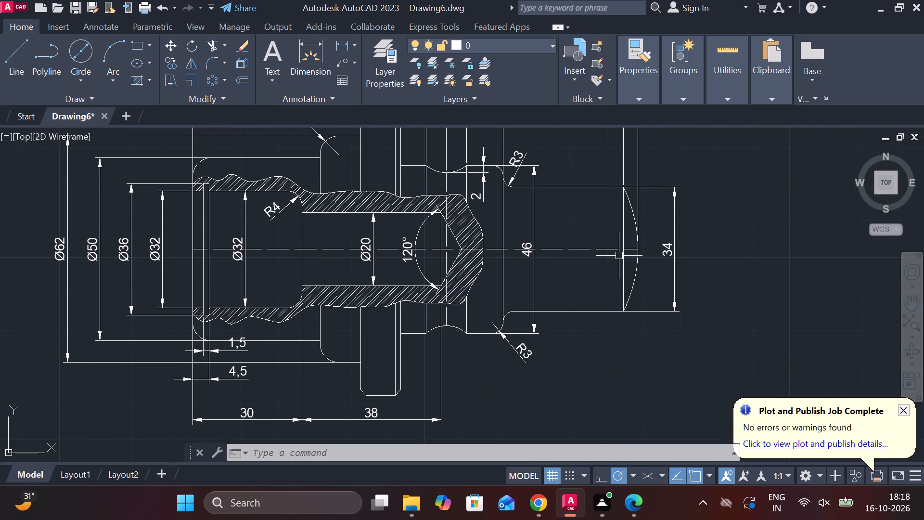
middle_drag(619, 255, 571, 281)
scroll(620, 275, down, 2)
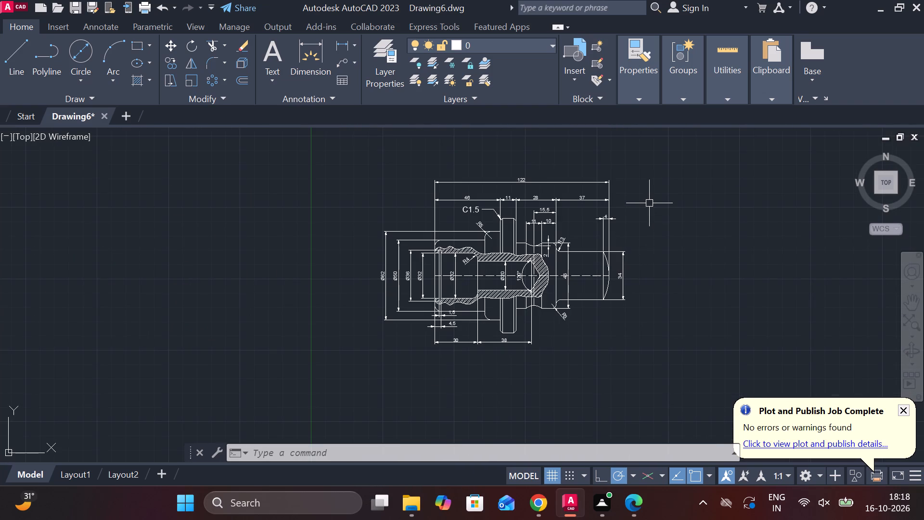
key(Escape)
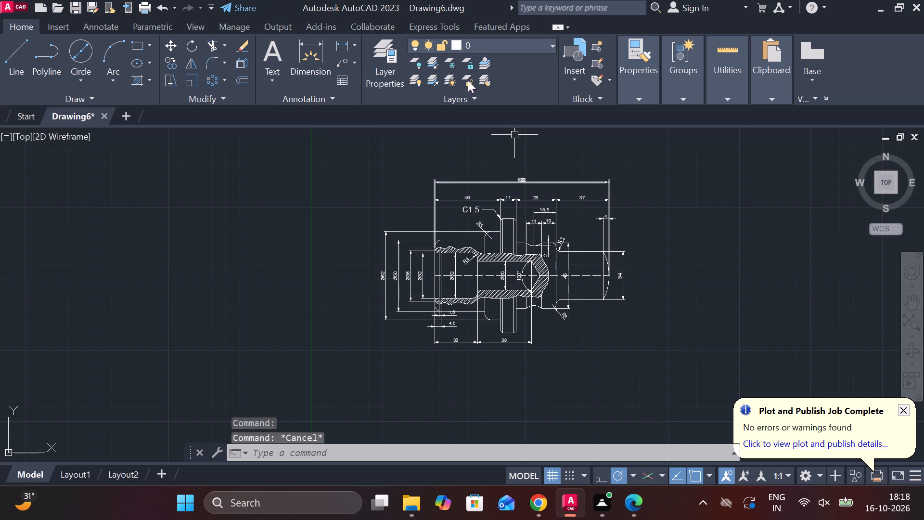
Add a vertical linear dimension across the flange's top and bottom edges, placed beyond the 34 dimension at the shaft end.
click(348, 50)
scroll(439, 152, up, 2)
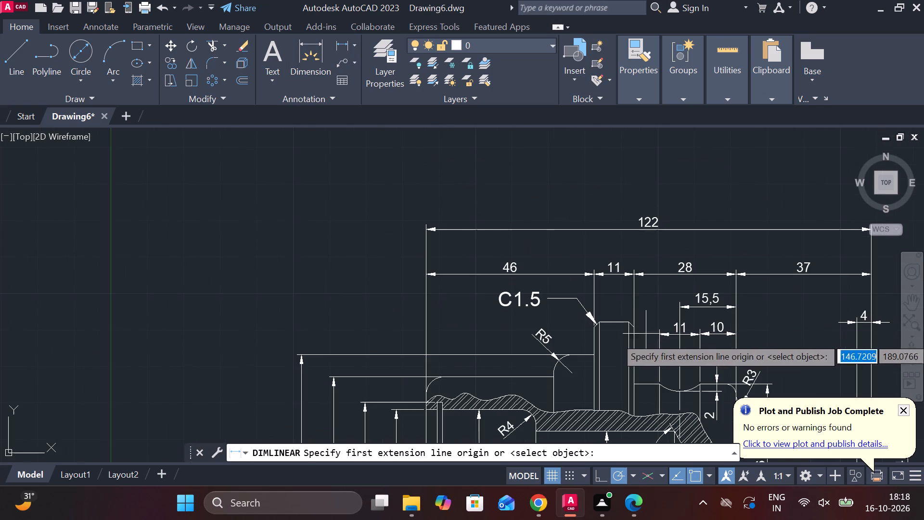
scroll(633, 324, up, 2)
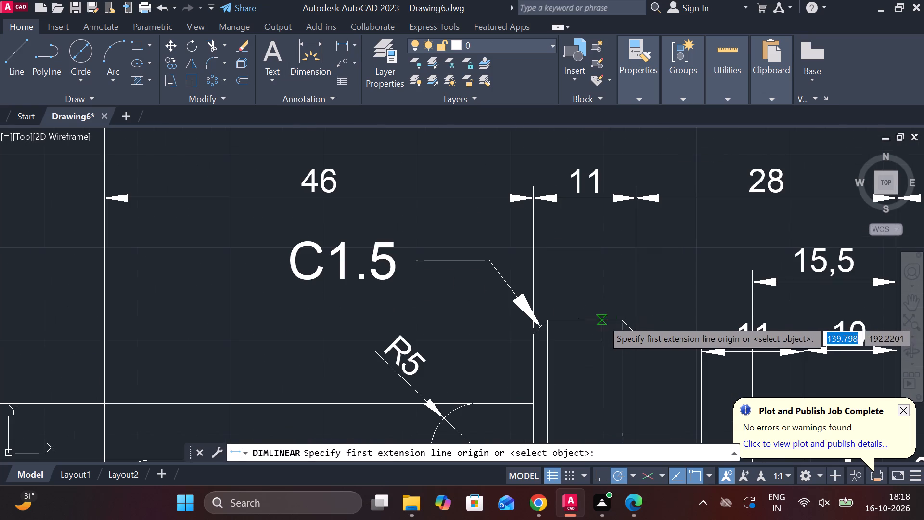
click(592, 322)
scroll(691, 315, down, 1)
middle_drag(691, 315, 522, 291)
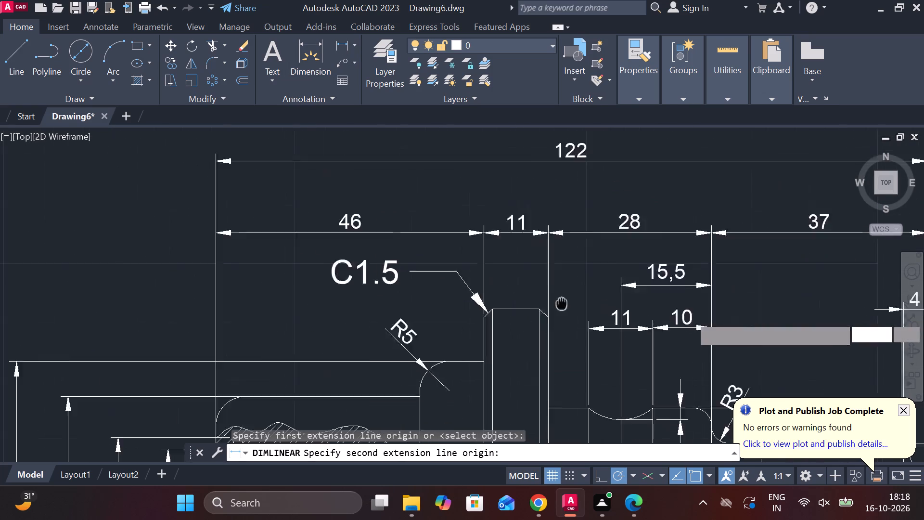
middle_drag(522, 291, 522, 291)
middle_drag(643, 292, 688, 162)
scroll(621, 245, down, 2)
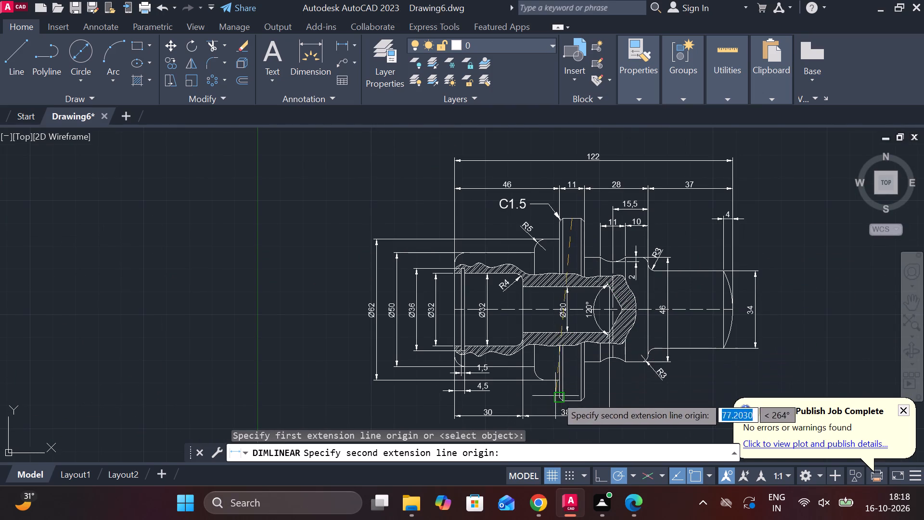
scroll(575, 399, up, 1)
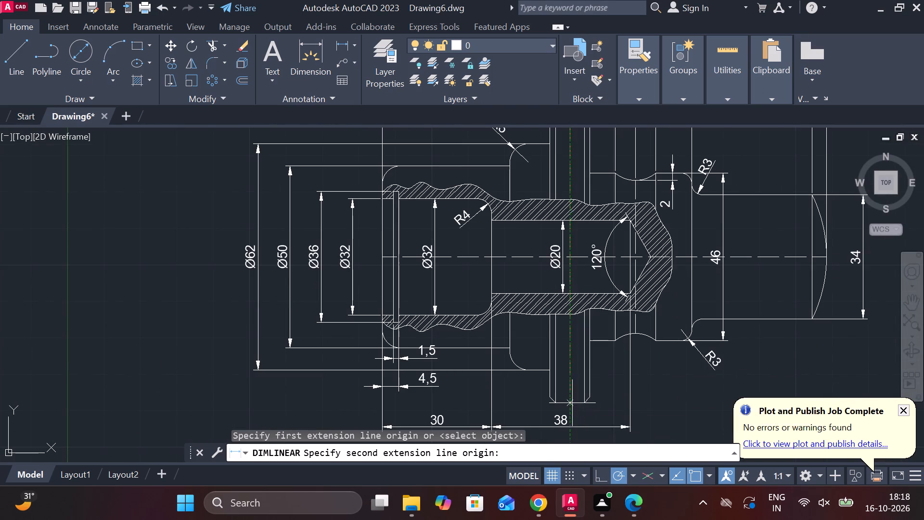
click(572, 404)
middle_drag(674, 328, 508, 321)
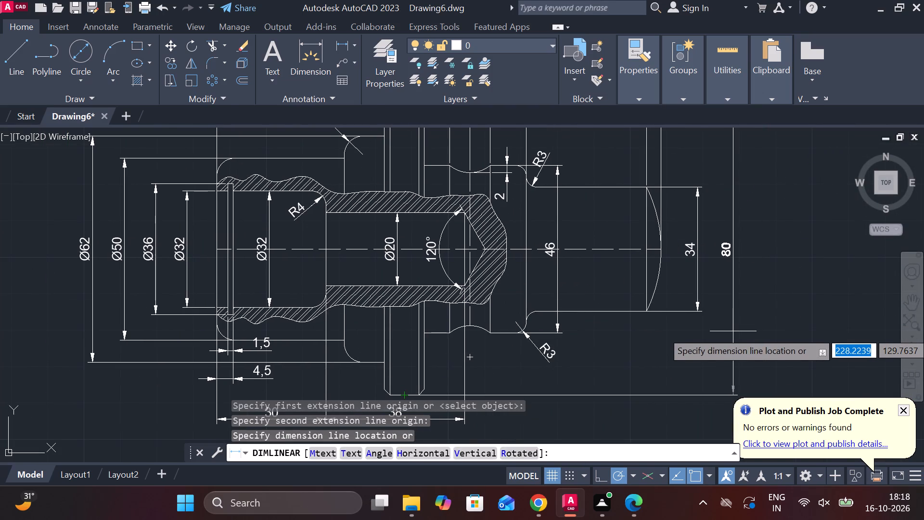
click(733, 331)
scroll(760, 298, down, 1)
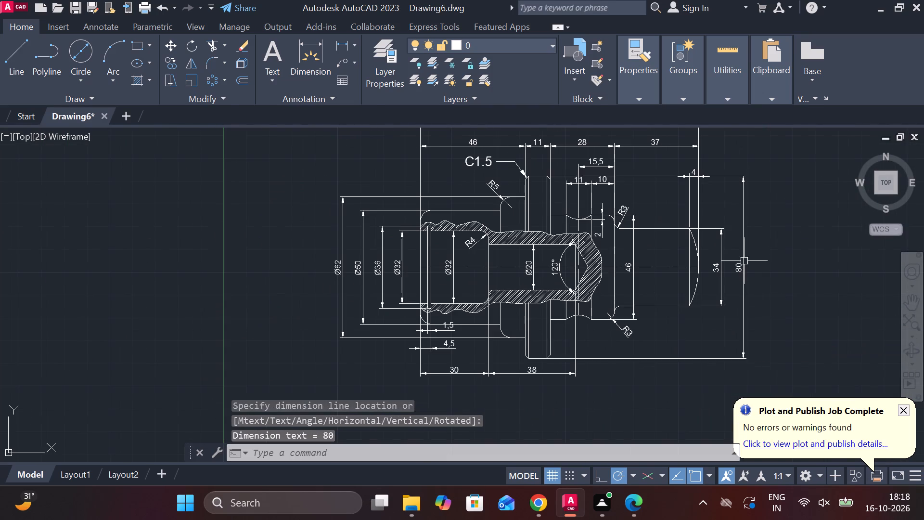
scroll(754, 244, up, 2)
key(Escape)
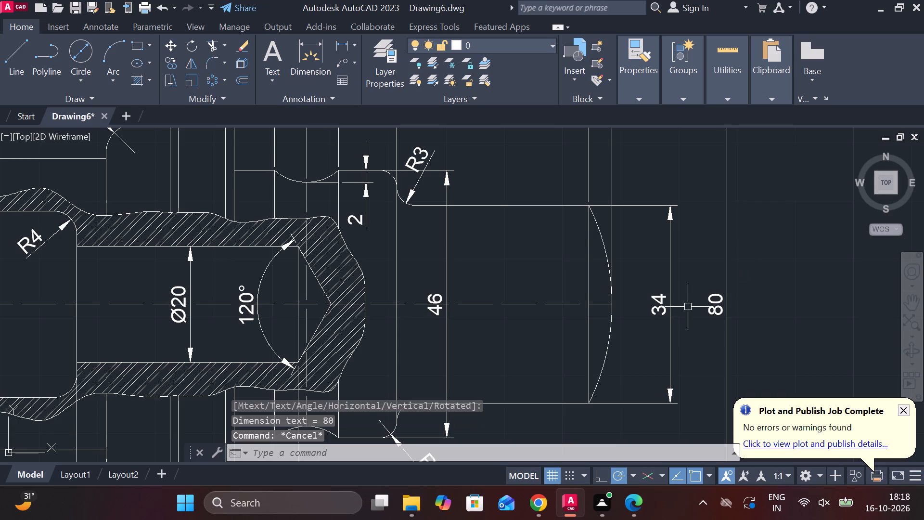
Add a diameter symbol in front of the text of the 34, 80 and 46 vertical dimensions.
double_click(656, 311)
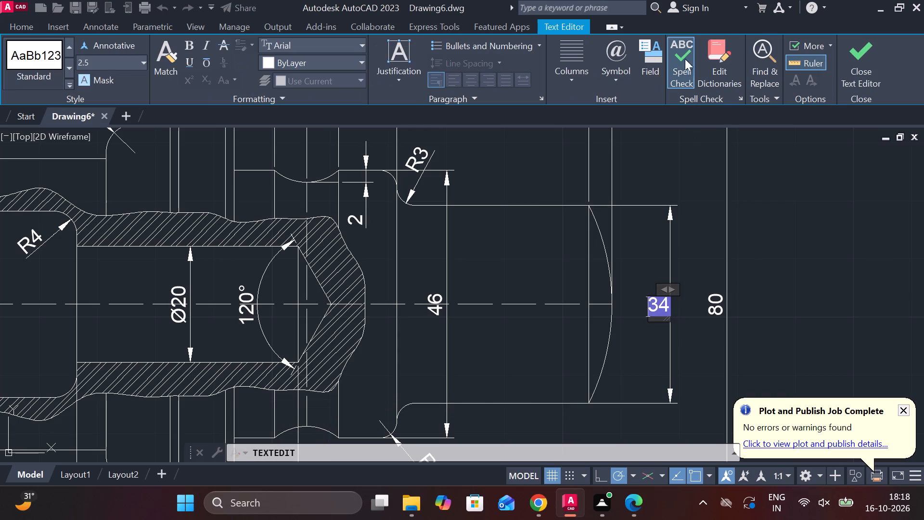
click(615, 74)
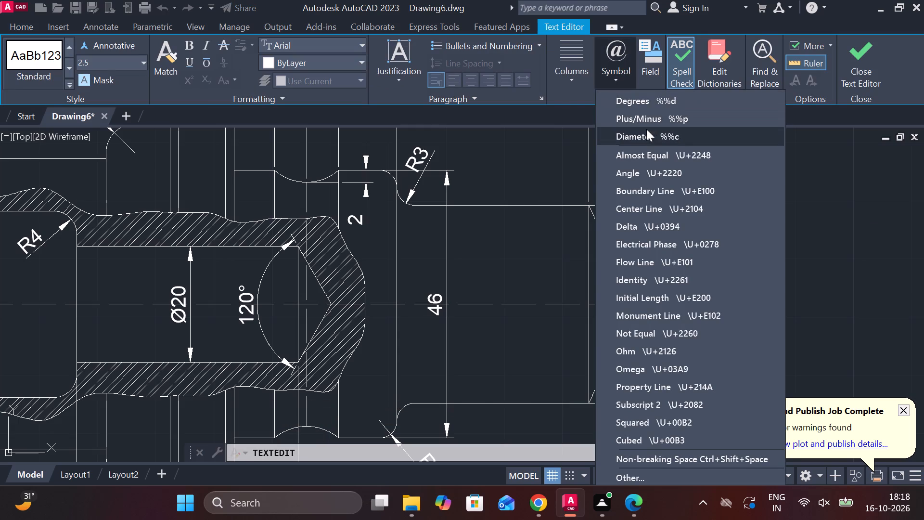
click(649, 137)
click(853, 58)
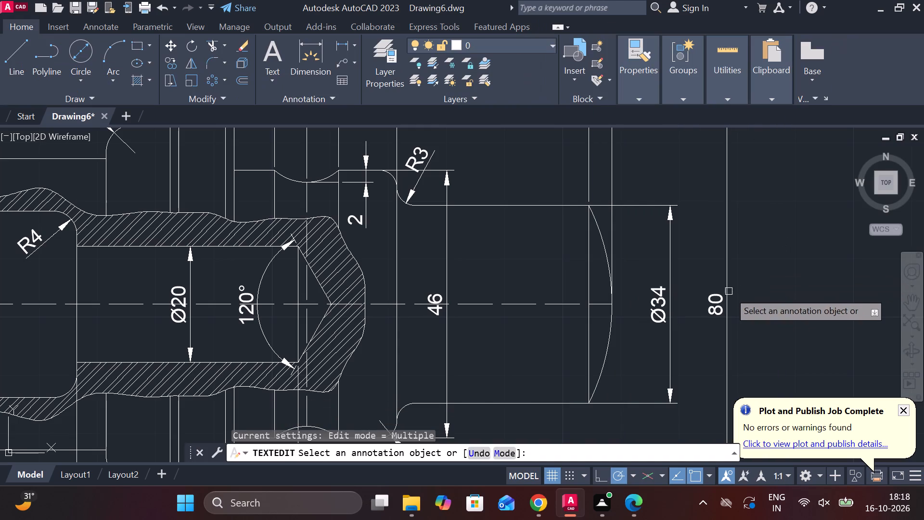
double_click(723, 300)
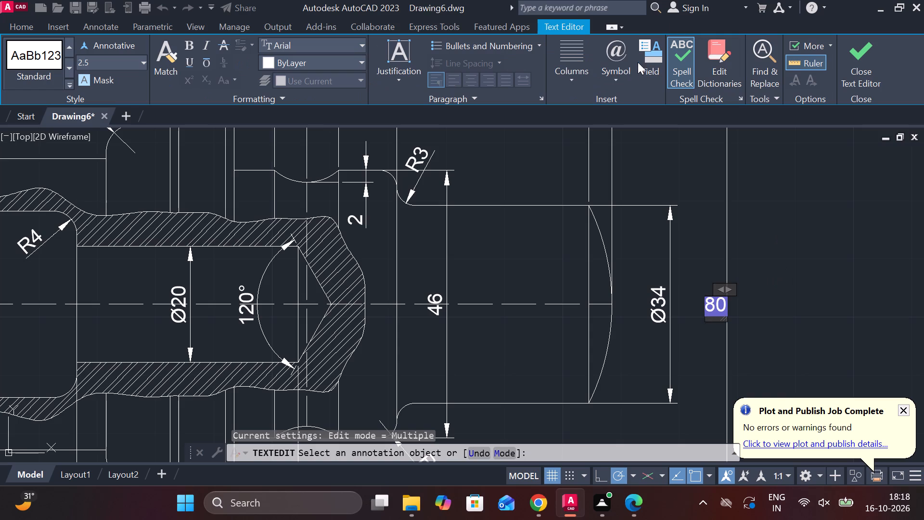
click(616, 87)
double_click(615, 78)
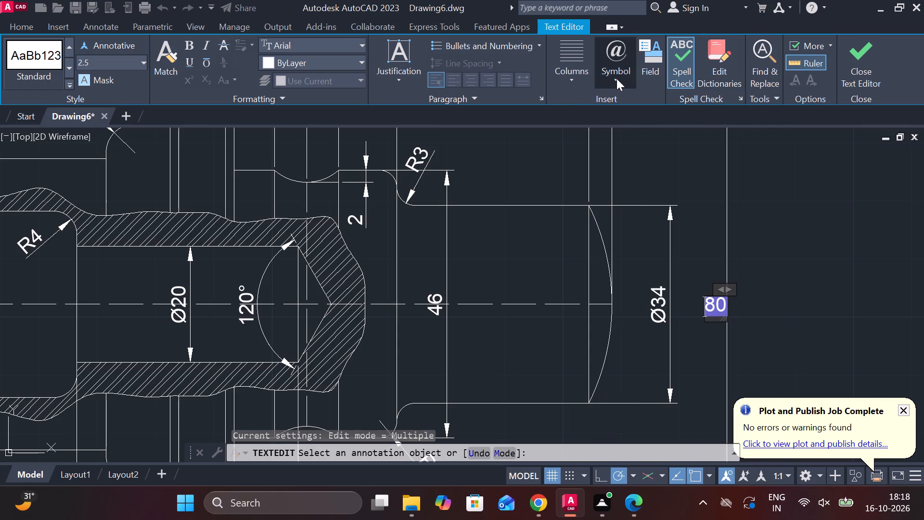
click(629, 139)
click(853, 72)
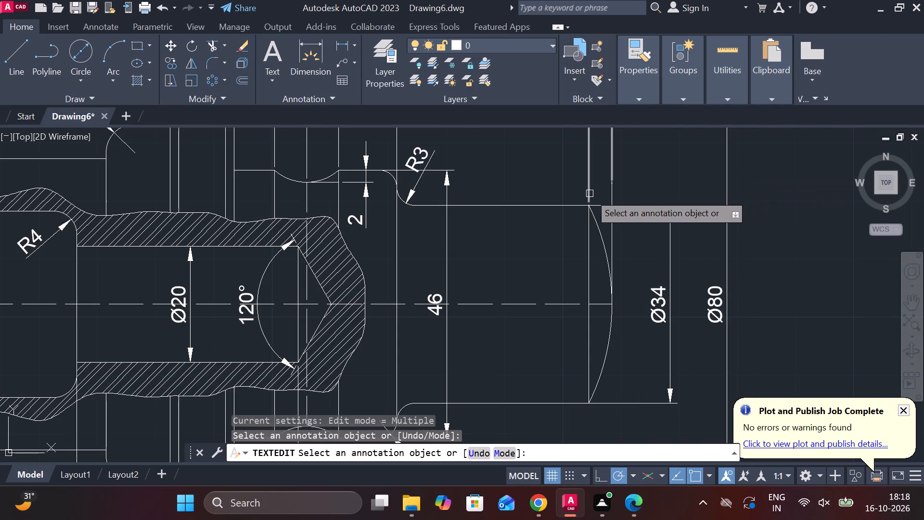
scroll(590, 194, down, 1)
scroll(491, 255, up, 1)
double_click(491, 255)
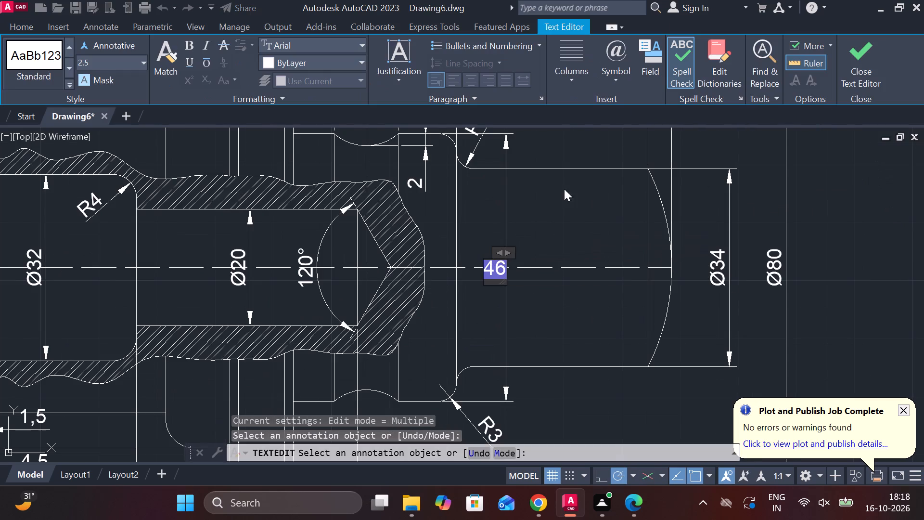
click(606, 79)
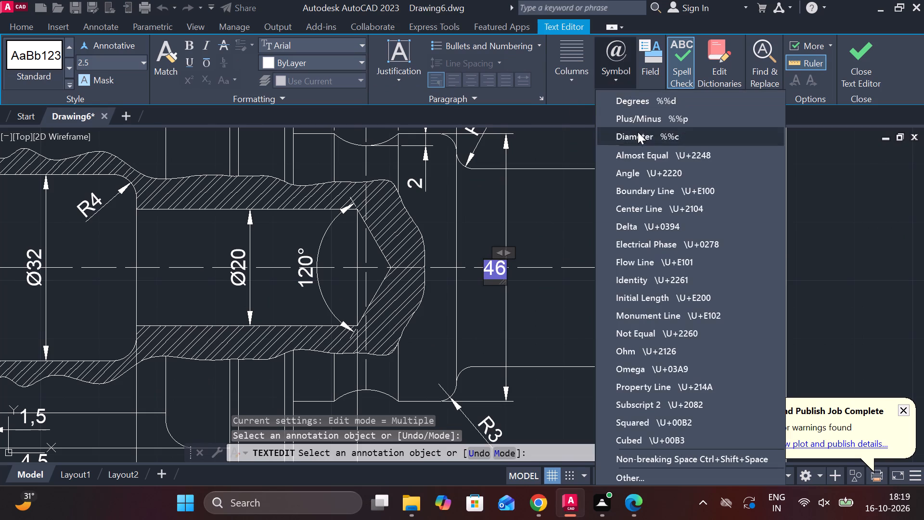
click(638, 134)
click(866, 62)
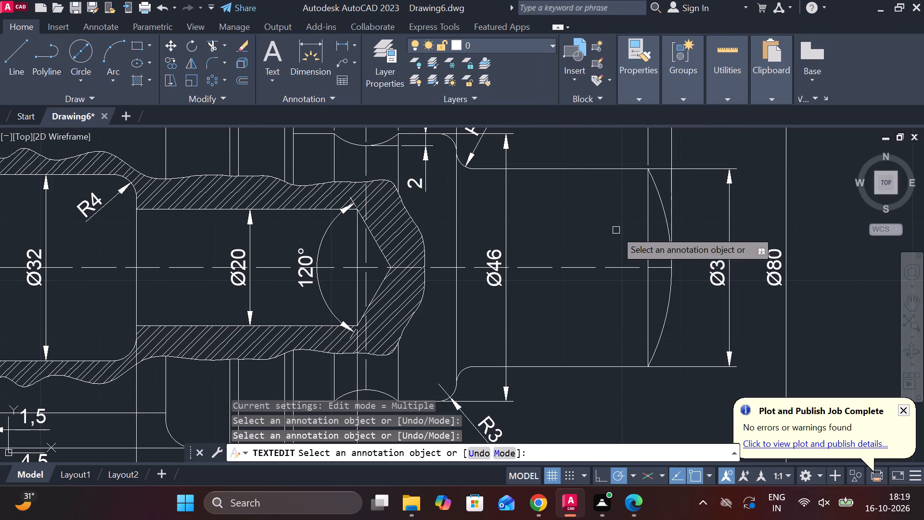
scroll(611, 242, down, 2)
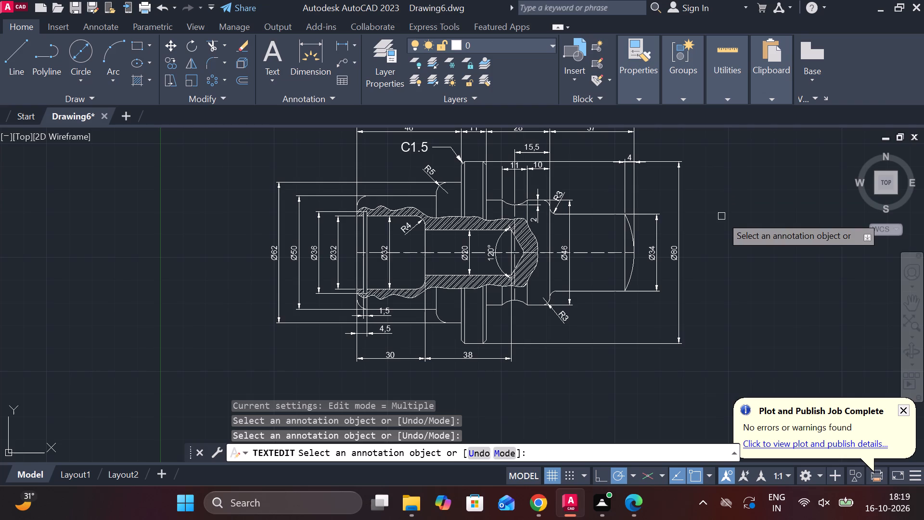
key(Escape)
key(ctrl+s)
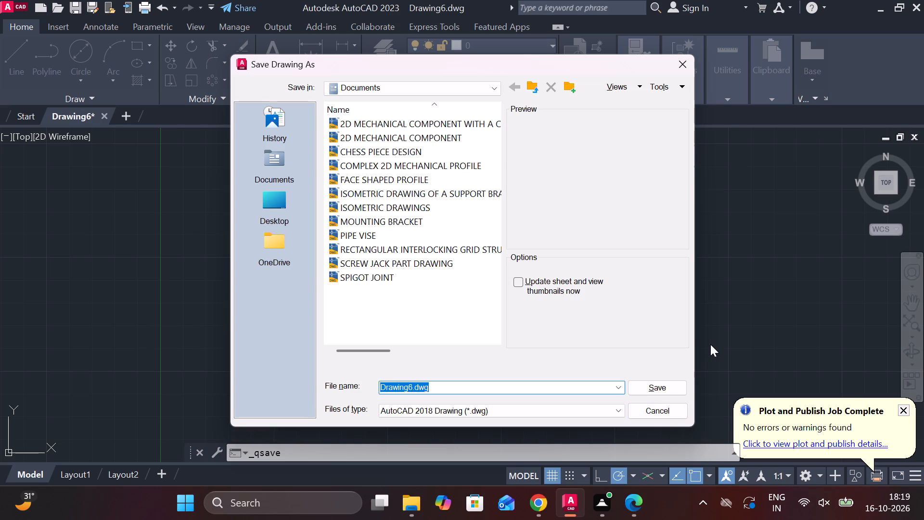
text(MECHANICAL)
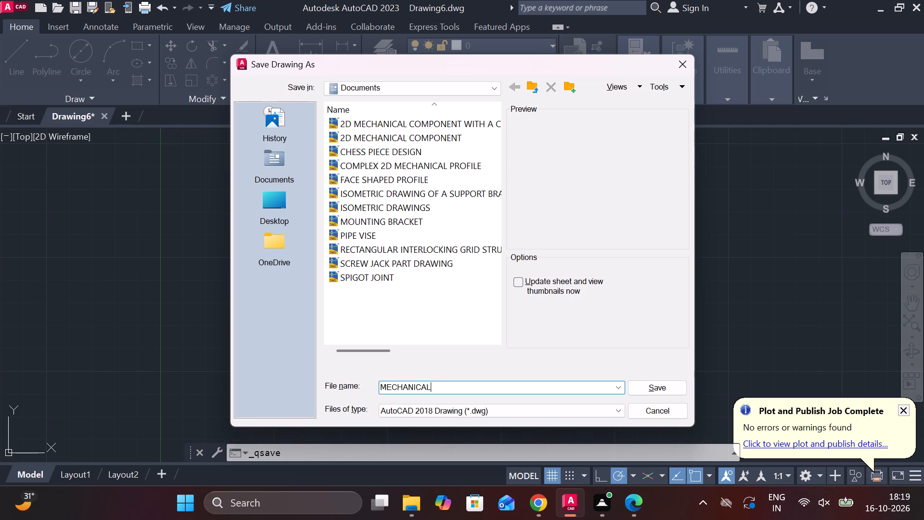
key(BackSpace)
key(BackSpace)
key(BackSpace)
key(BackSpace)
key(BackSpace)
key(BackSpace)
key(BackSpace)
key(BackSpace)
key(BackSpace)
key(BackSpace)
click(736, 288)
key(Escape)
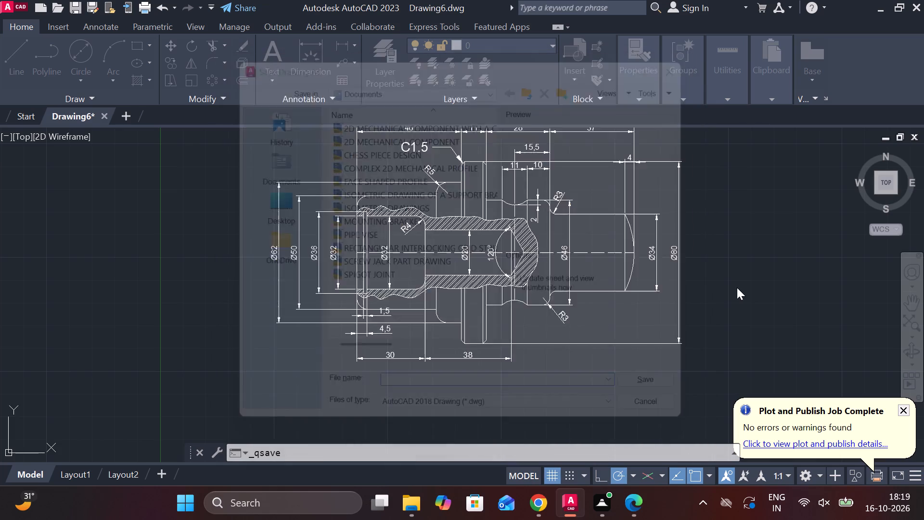
Draw a rectangle 190 wide and 65 high in the empty area below and to the right of the dimensioned component.
middle_drag(737, 287, 586, 226)
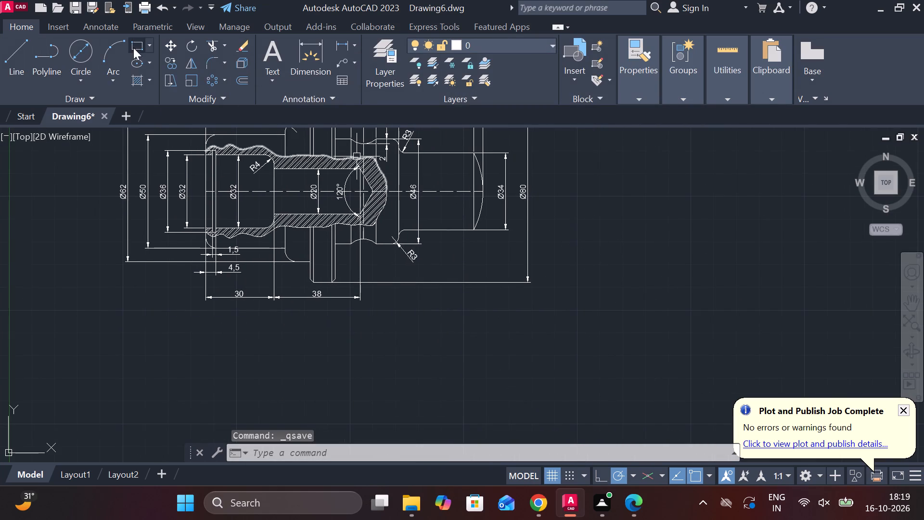
click(133, 48)
middle_drag(531, 280, 461, 233)
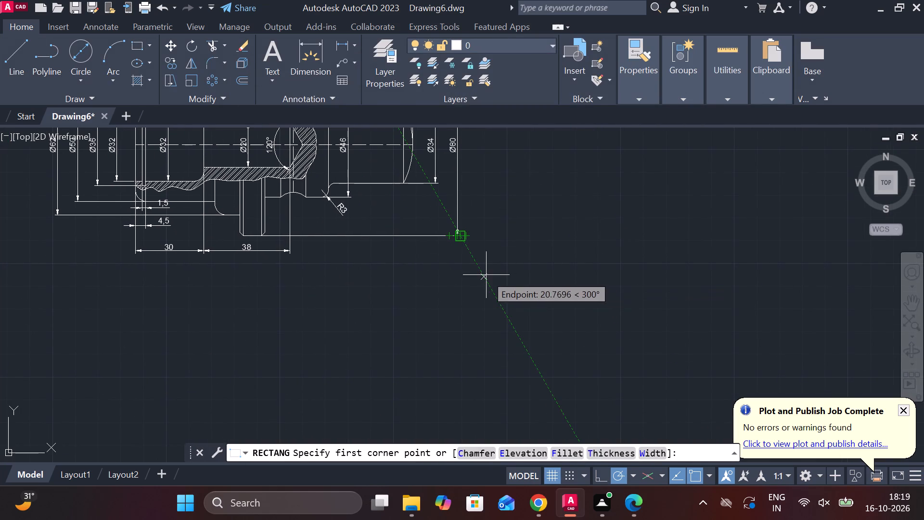
click(485, 274)
middle_drag(622, 329, 464, 281)
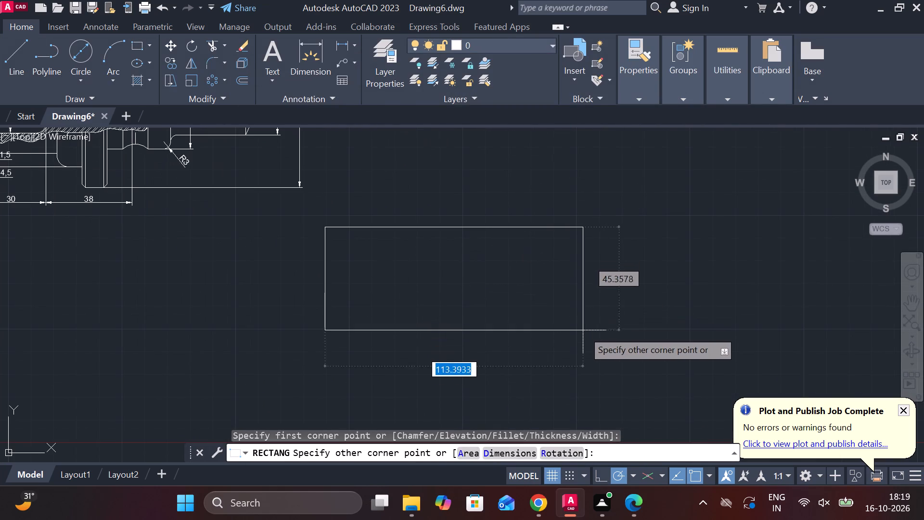
text(190)
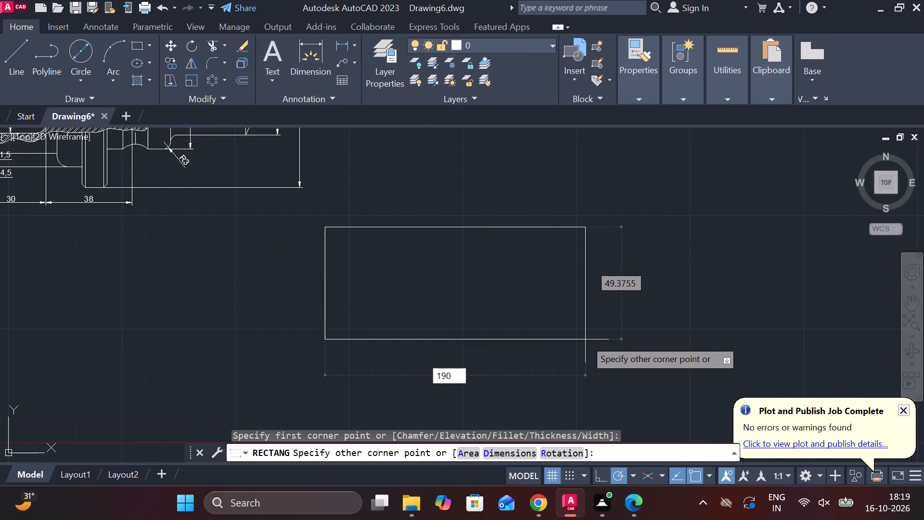
key(Tab)
text(65)
key(space)
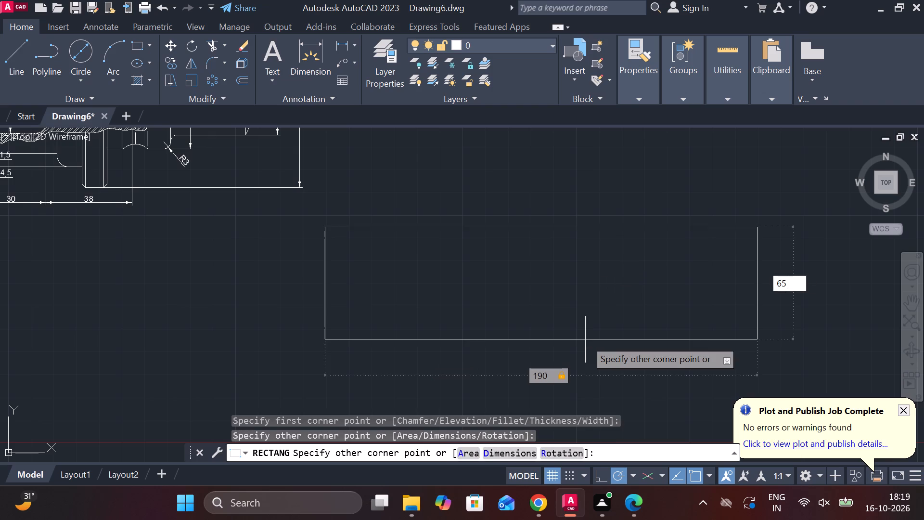
key(Return)
key(Return)
key(Return)
key(BackSpace)
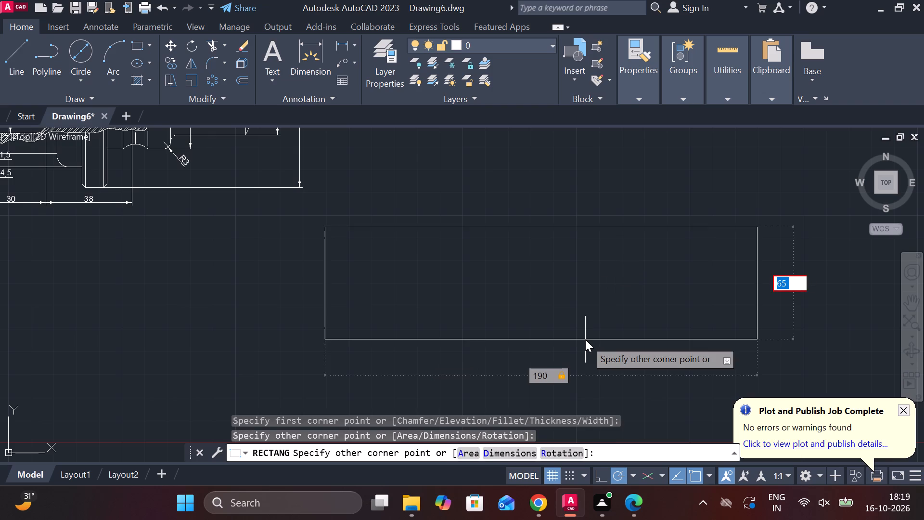
text(65)
key(Return)
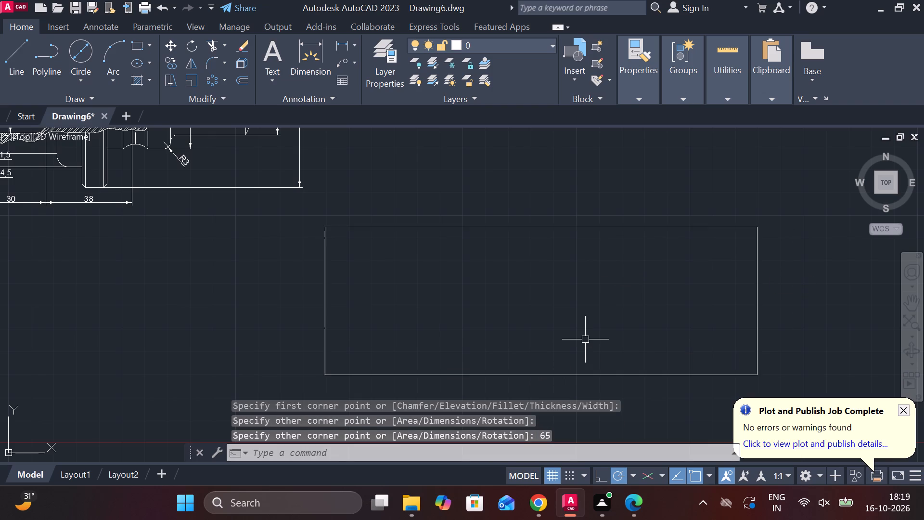
Move the new rectangle about 68 units to the left, closer beneath the component, using its lower-right corner as base point.
scroll(542, 341, down, 2)
scroll(533, 336, up, 1)
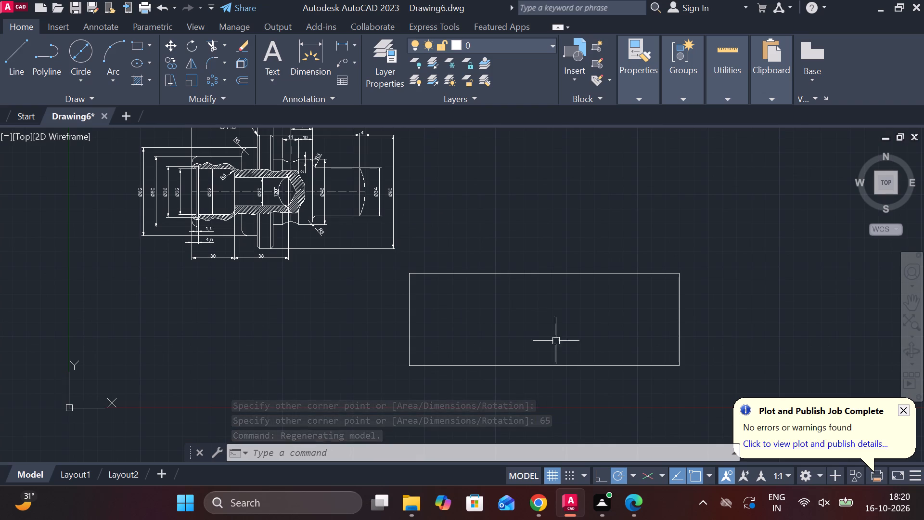
scroll(536, 311, down, 1)
scroll(499, 319, up, 1)
middle_drag(498, 320, 475, 279)
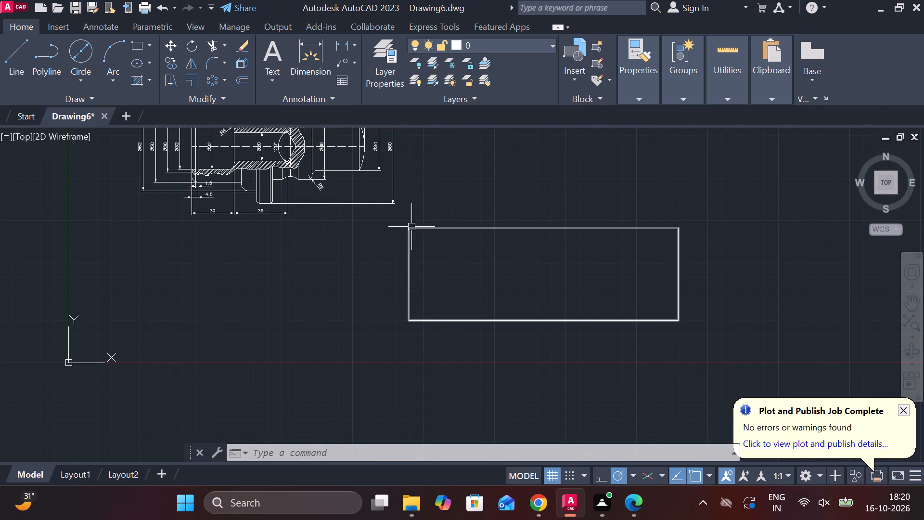
click(391, 225)
click(707, 330)
key(comma)
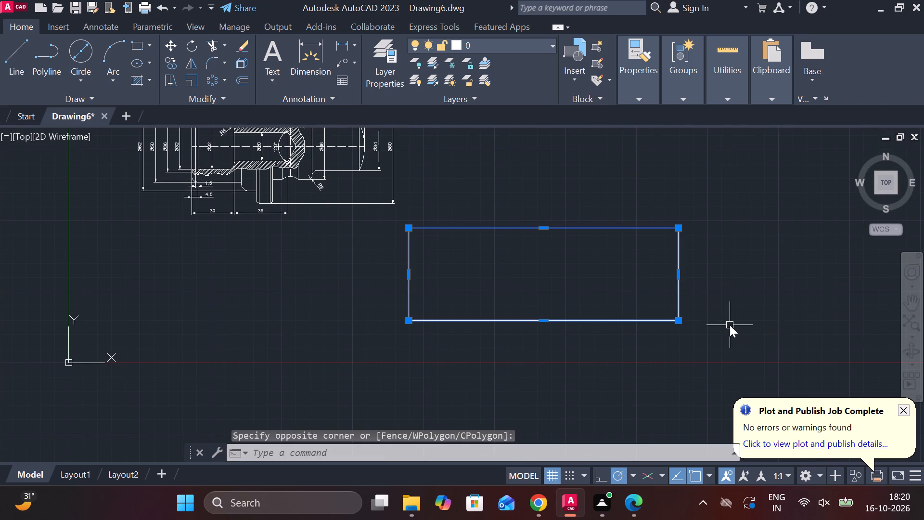
key(BackSpace)
key(m)
key(Return)
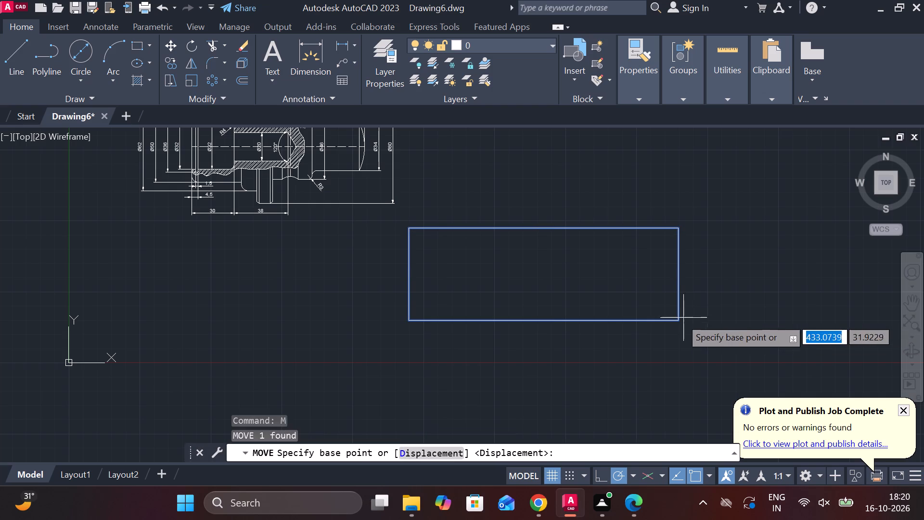
click(680, 318)
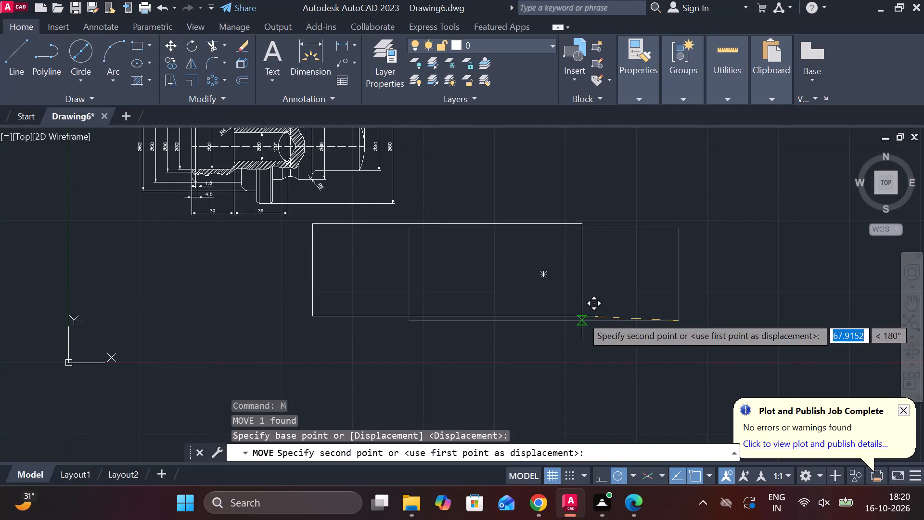
click(582, 316)
middle_drag(554, 289, 597, 292)
middle_drag(529, 281, 562, 324)
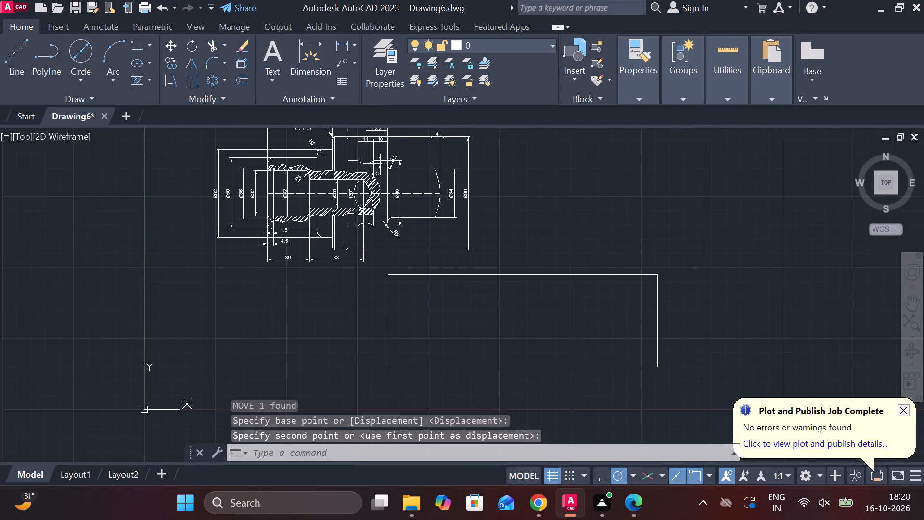
Explode the 190 × 65 rectangle into separate lines.
scroll(558, 314, up, 1)
click(525, 249)
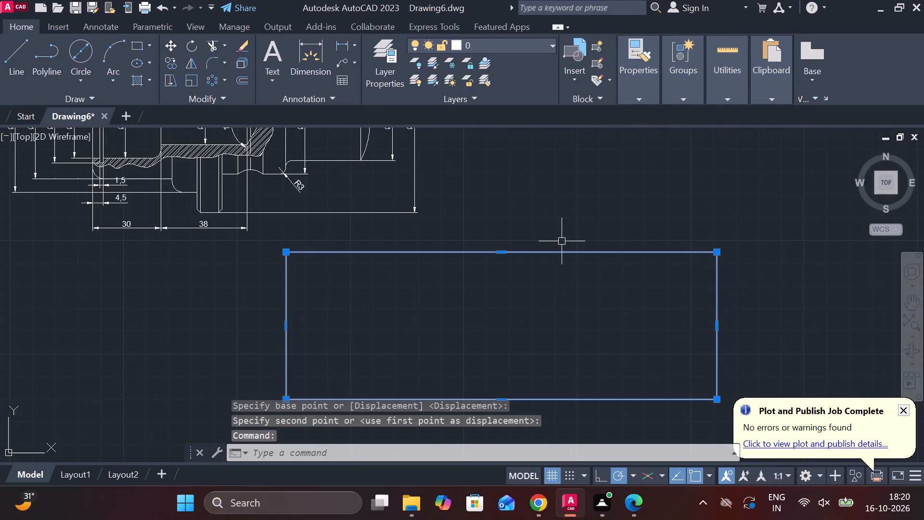
text(EX)
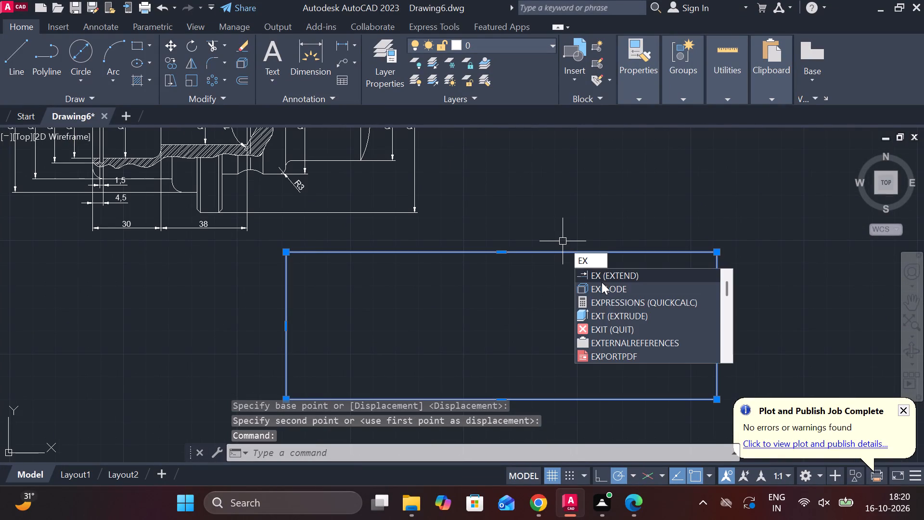
click(604, 286)
middle_drag(592, 268, 583, 263)
Offset the rectangle's right edge inward three times in succession, spacing the vertical lines 25 apart.
click(707, 312)
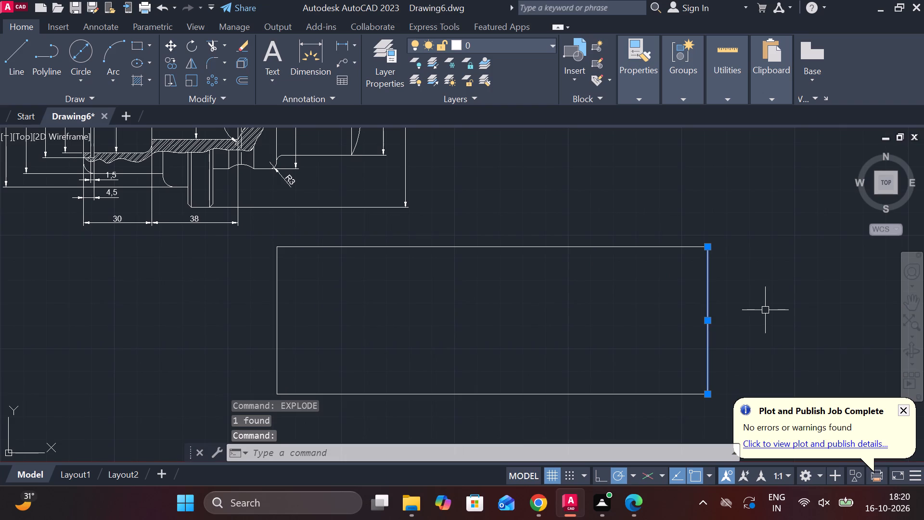
key(o)
key(Return)
key(Return)
text(25B)
key(BackSpace)
key(Return)
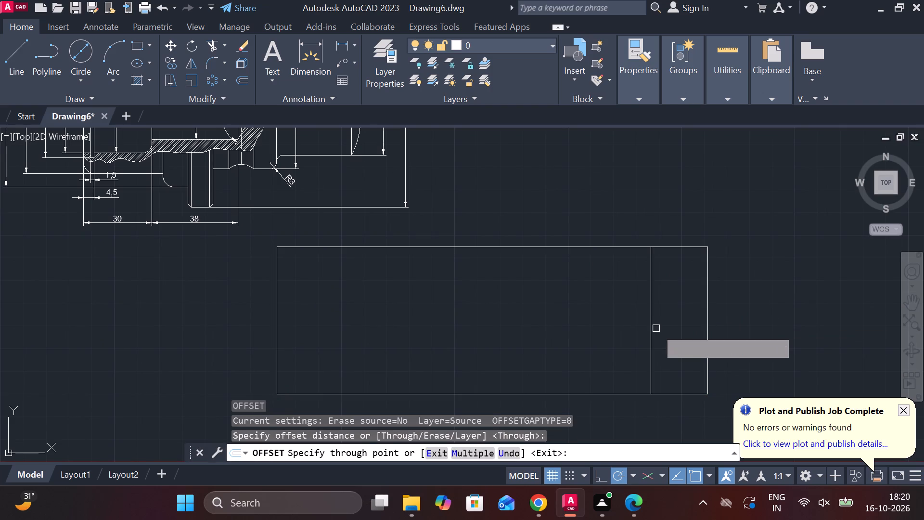
click(654, 323)
text(25)
key(space)
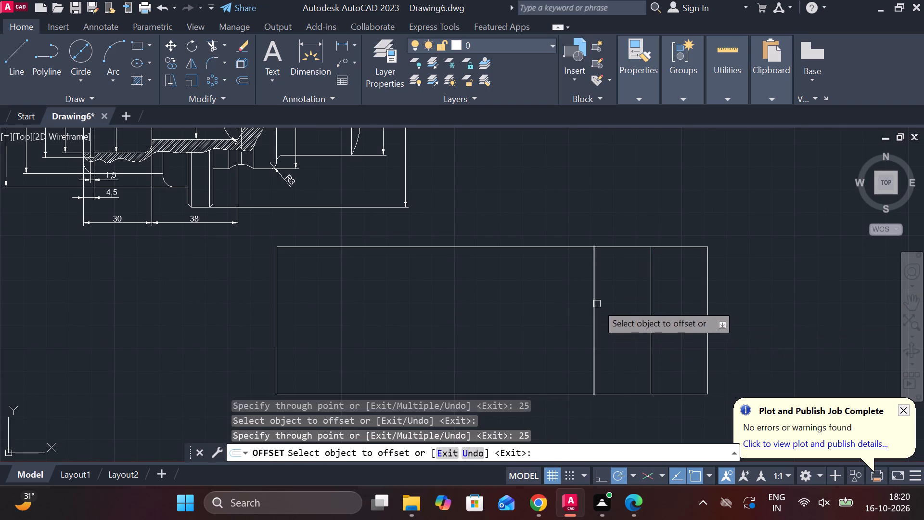
click(597, 304)
text(25)
key(space)
Offset the rectangle's bottom edge 20 upward and its left edge 25 inward.
middle_drag(479, 332, 504, 309)
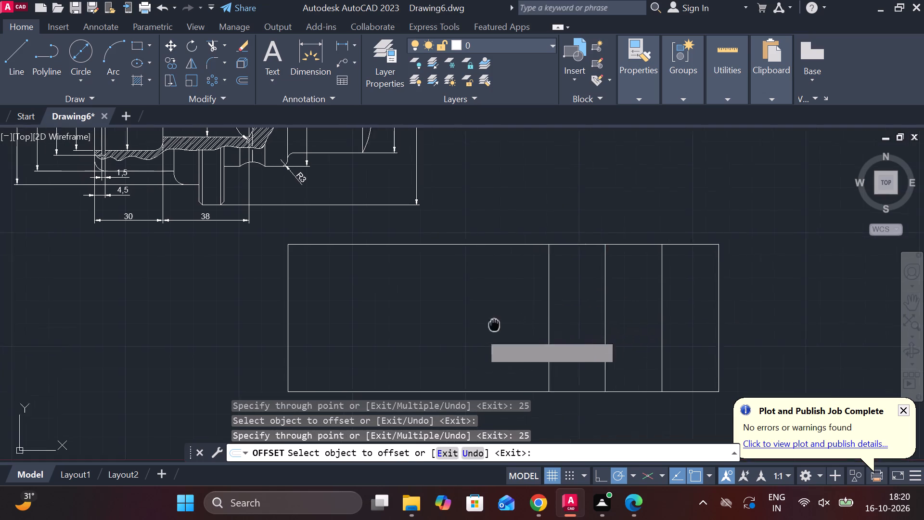
middle_drag(504, 309, 505, 307)
click(481, 369)
text(20)
key(Return)
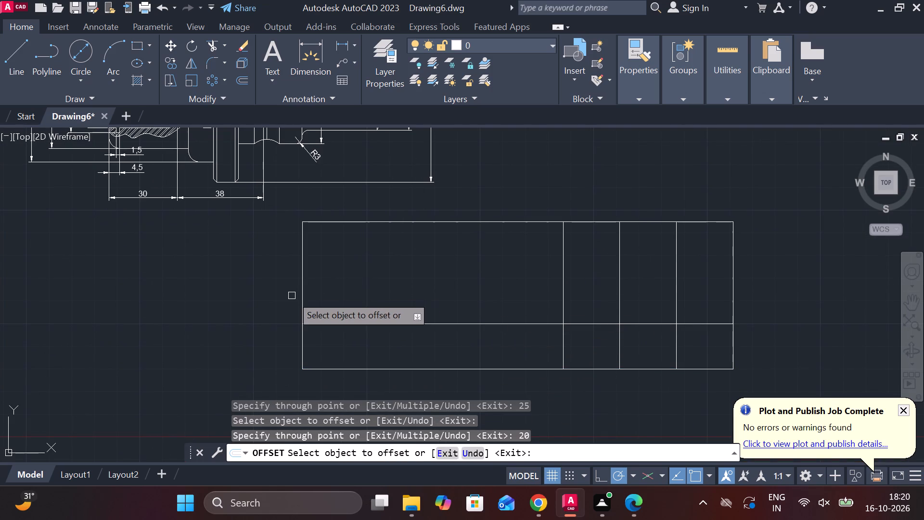
click(300, 289)
text(25)
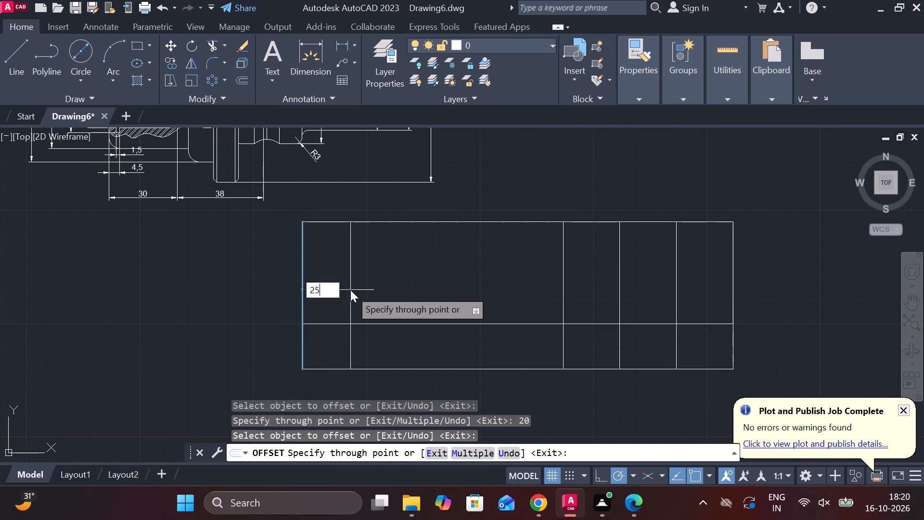
key(space)
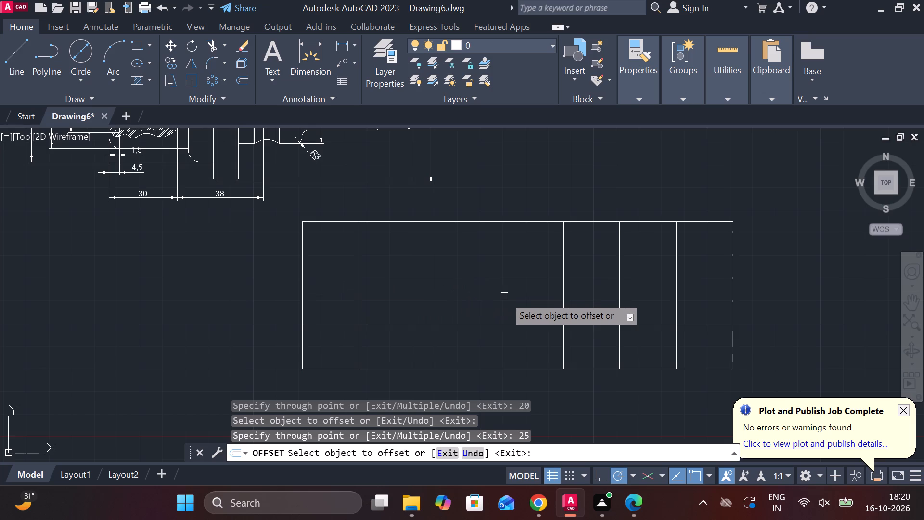
key(Escape)
Trim the horizontal line between the corner box and right block, the vertical above that box, and the two rightmost dividers below the horizontal line.
text(TR)
key(space)
drag(449, 286, 454, 334)
click(454, 334)
click(347, 273)
drag(708, 338, 603, 349)
key(Escape)
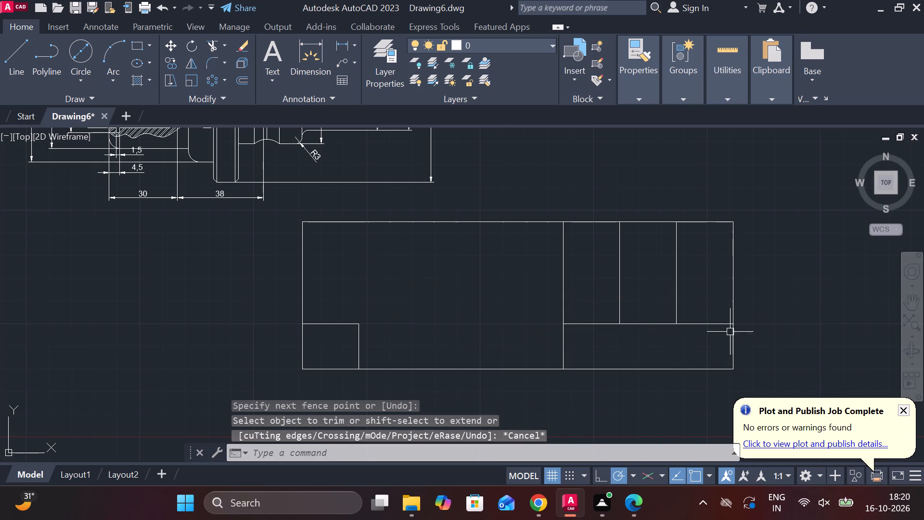
Copy the right block's horizontal line straight up at distances of 7, 14, 21, 28 and 35 to form table rows.
click(713, 321)
middle_drag(771, 306, 724, 334)
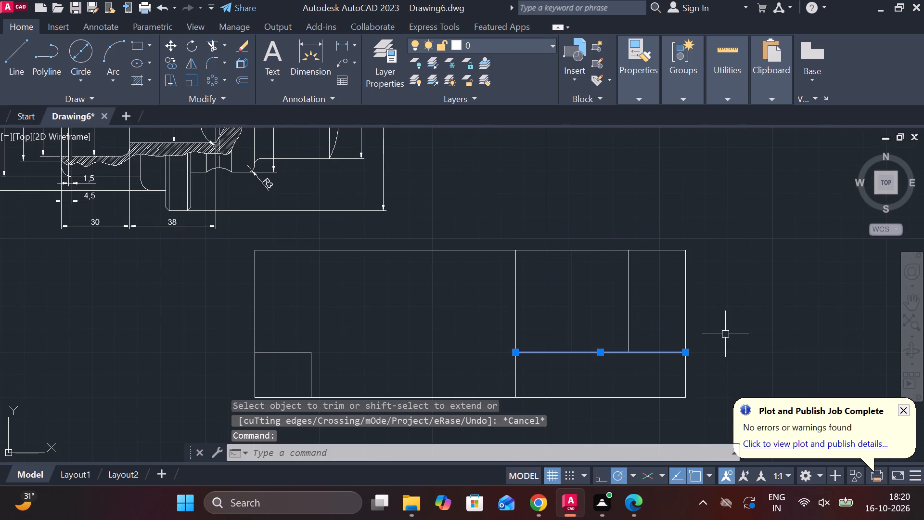
text(CO)
key(Return)
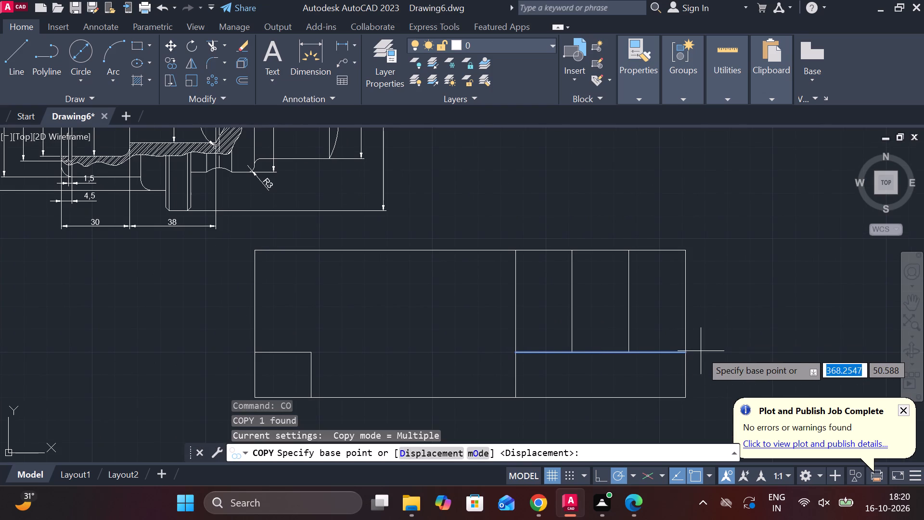
click(693, 352)
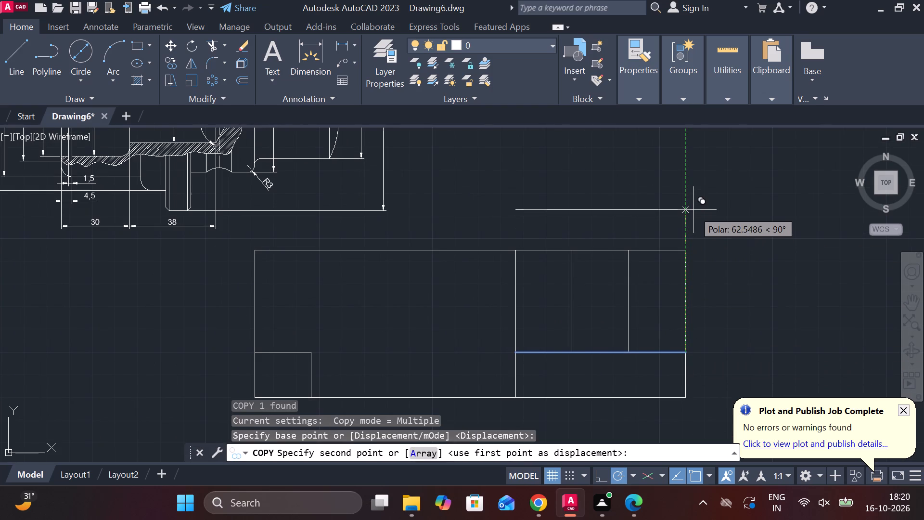
key(7)
key(Return)
text(14)
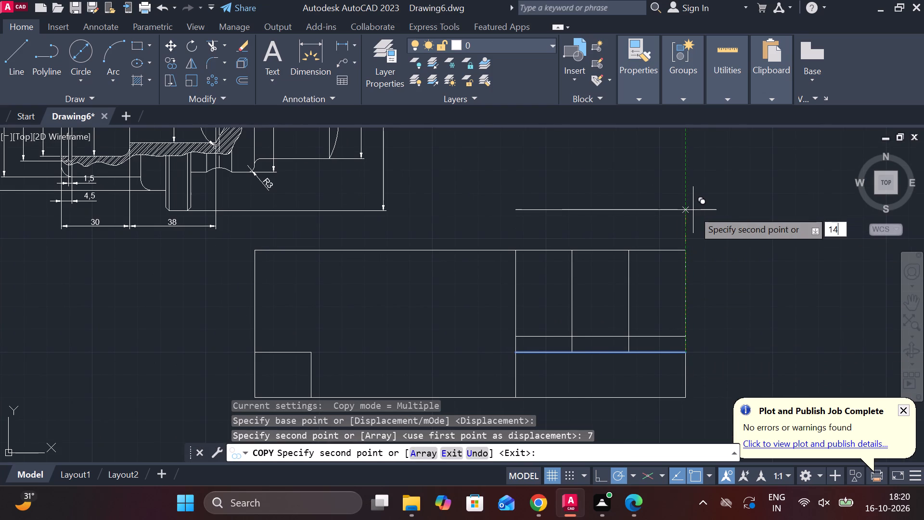
key(Return)
text(21)
key(Return)
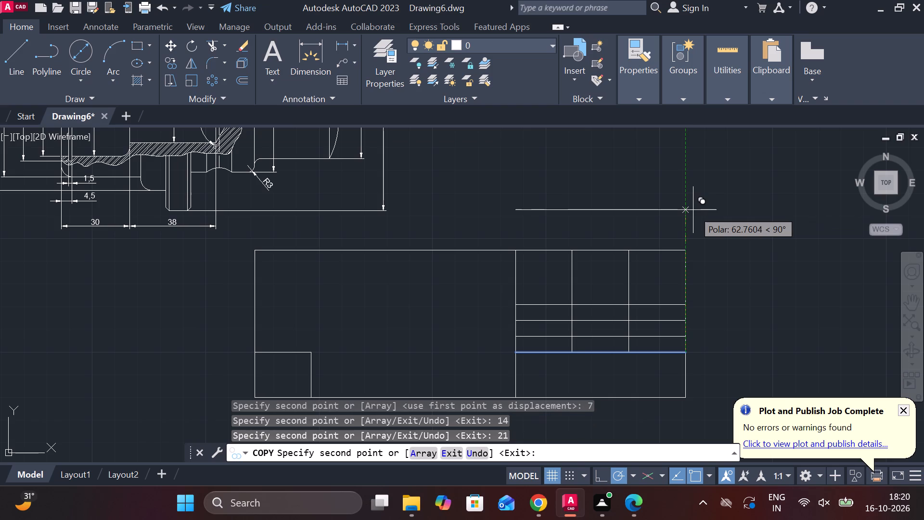
text(28)
key(Return)
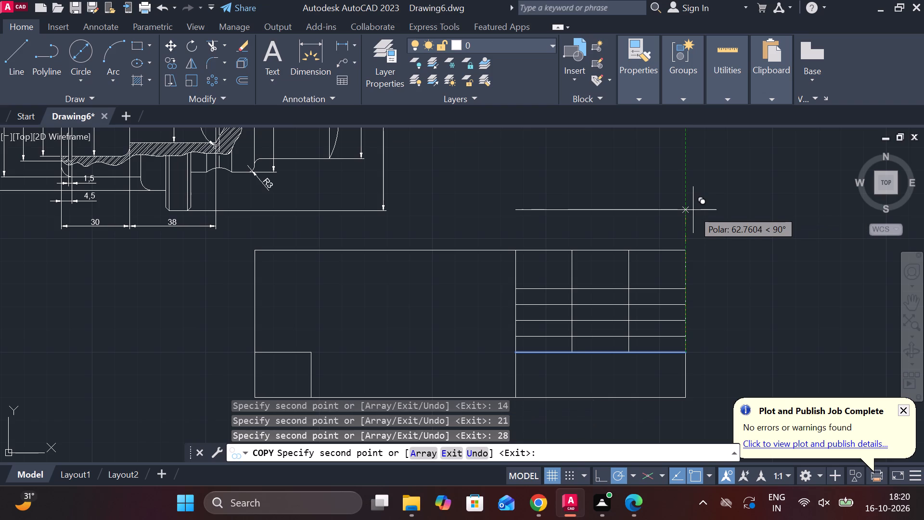
text(38)
key(BackSpace)
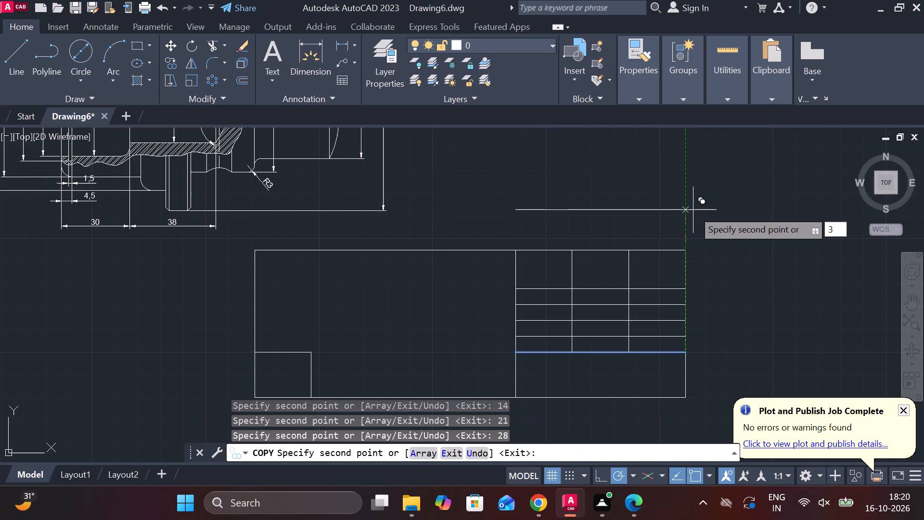
key(5)
key(Return)
key(Escape)
Extend the lowest horizontal line of the right block leftward to meet the lower-left corner box.
middle_drag(691, 216, 688, 217)
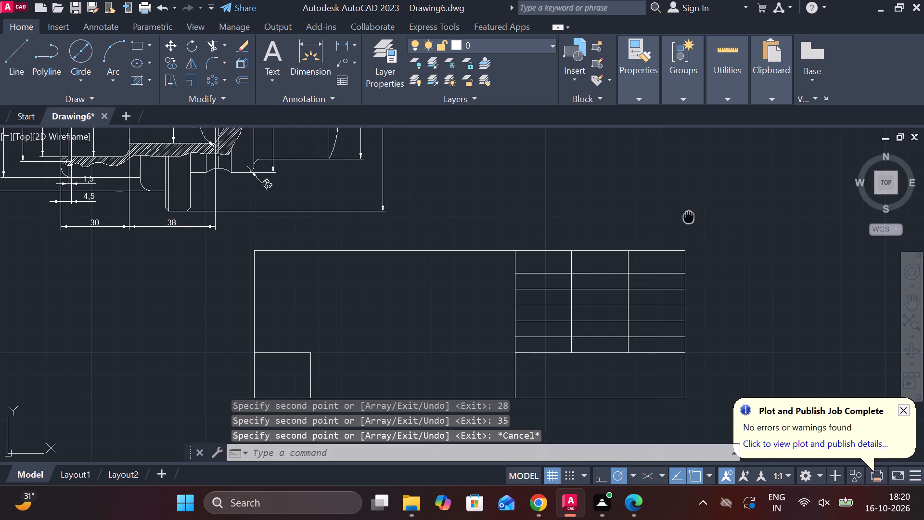
middle_drag(688, 217, 720, 154)
text(EX)
key(space)
click(567, 293)
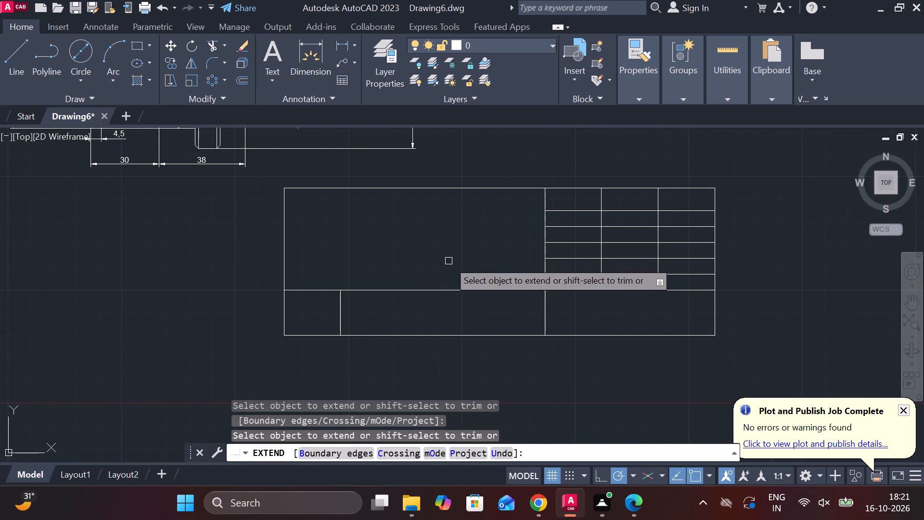
key(Escape)
Add centred multiline text NAME in the middle cell of the table's top row.
scroll(566, 265, up, 1)
middle_drag(612, 213, 587, 255)
scroll(590, 199, up, 1)
middle_drag(587, 203, 482, 233)
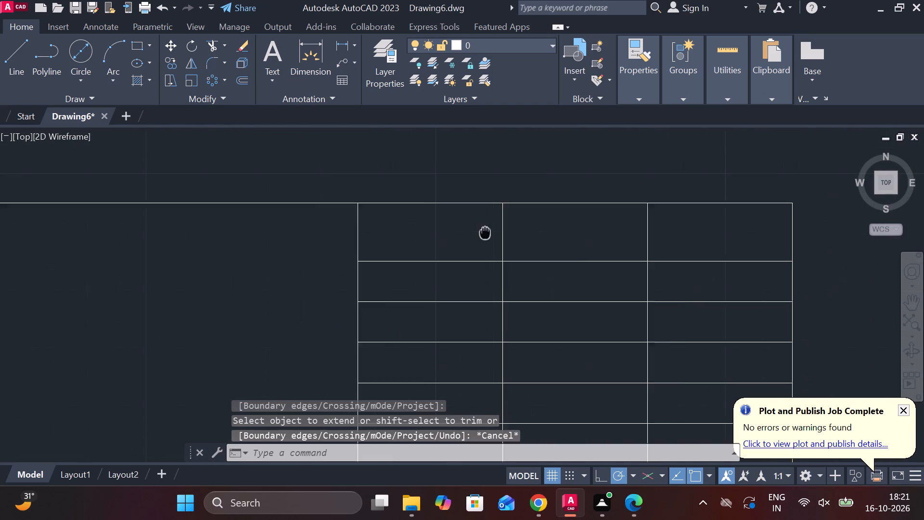
text(MT)
key(Return)
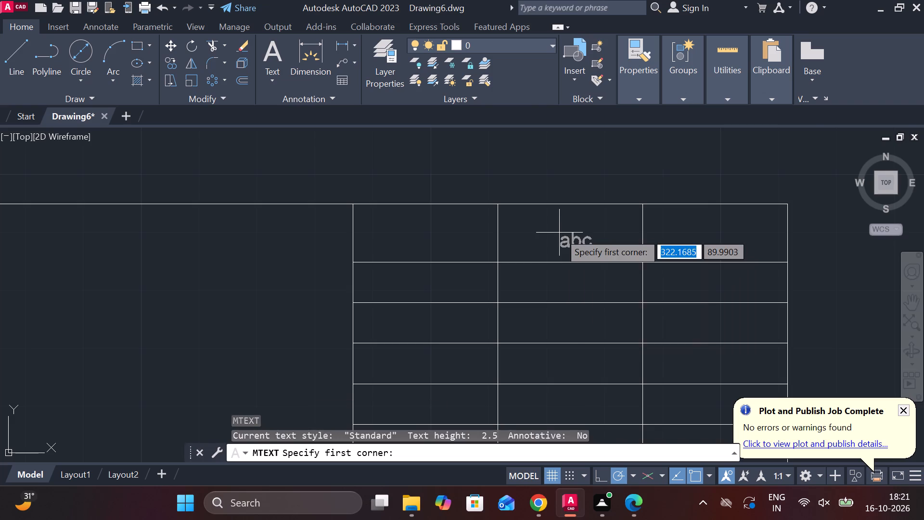
scroll(564, 233, up, 1)
click(501, 218)
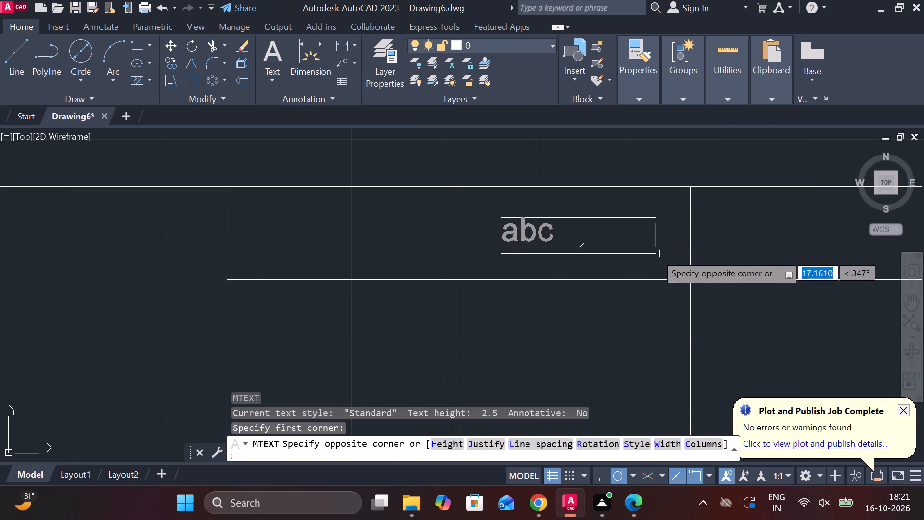
click(655, 254)
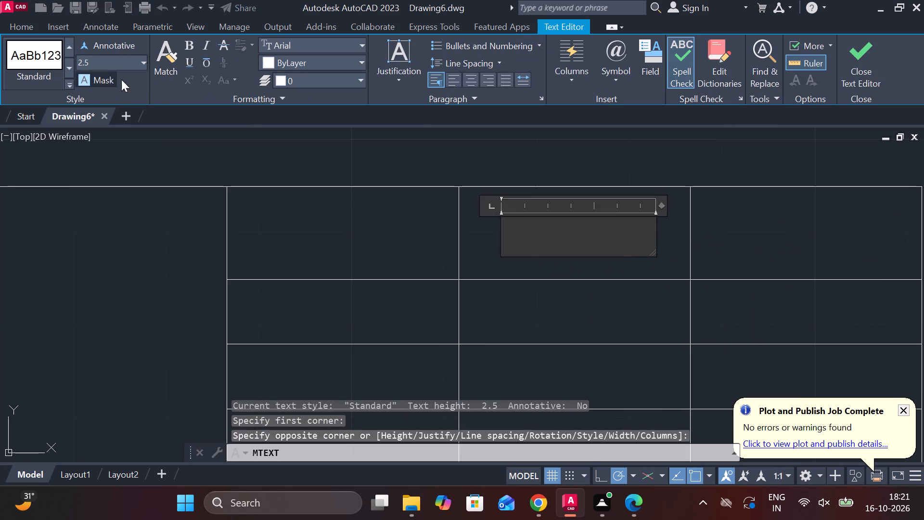
click(469, 84)
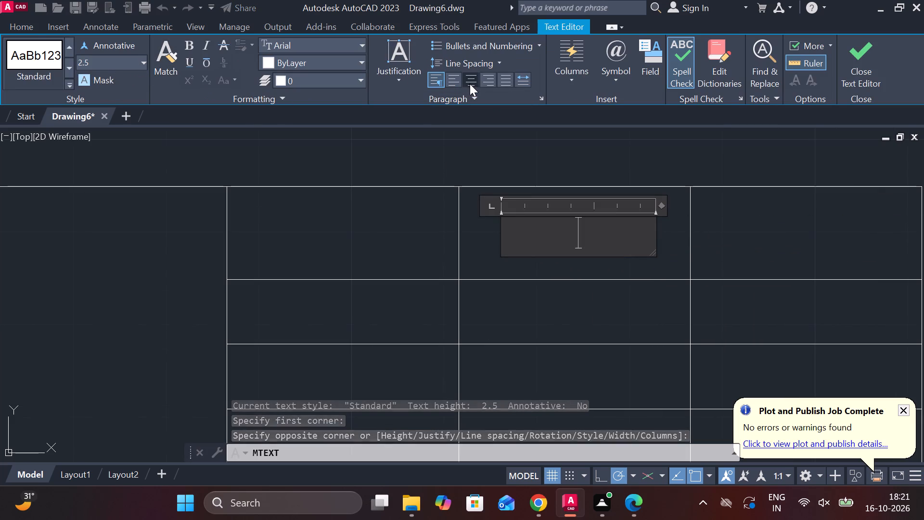
key(n)
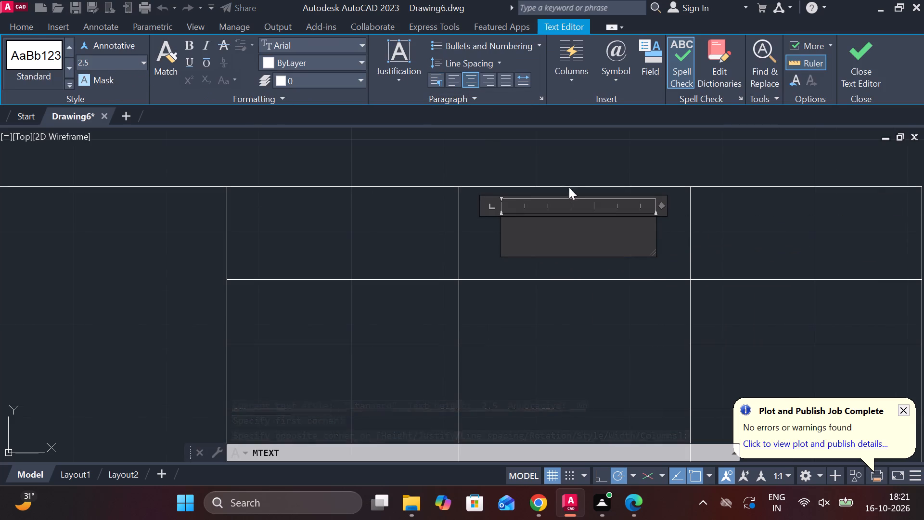
text(NAME)
click(858, 67)
Add centred multiline text DATE in the right cell of the table's top row.
middle_drag(744, 220, 598, 223)
key(space)
click(609, 215)
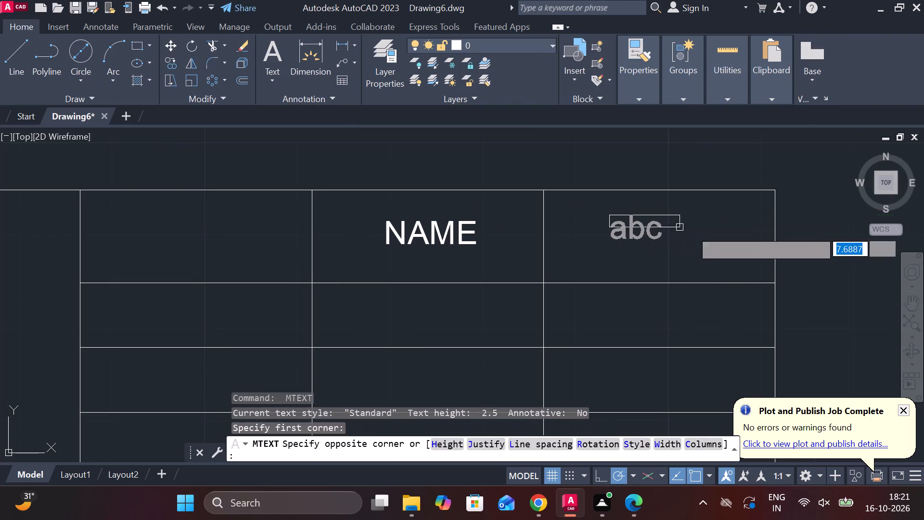
click(717, 251)
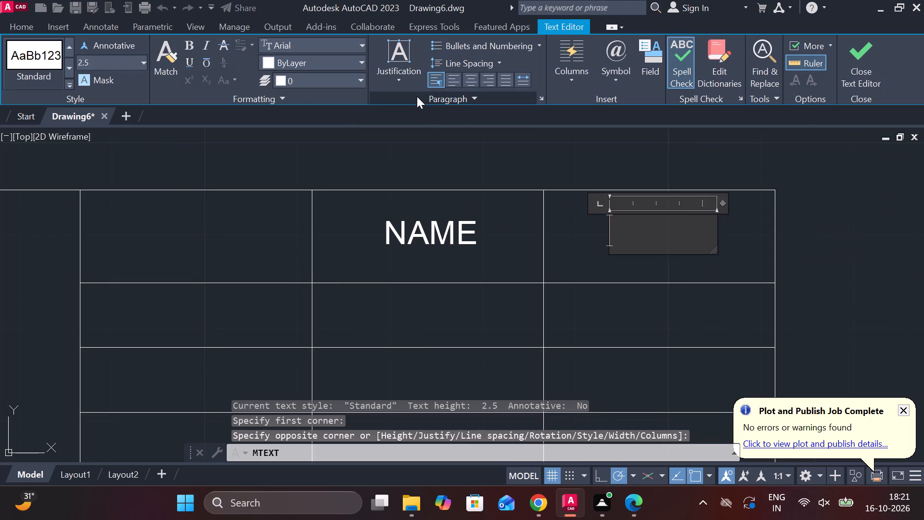
click(476, 82)
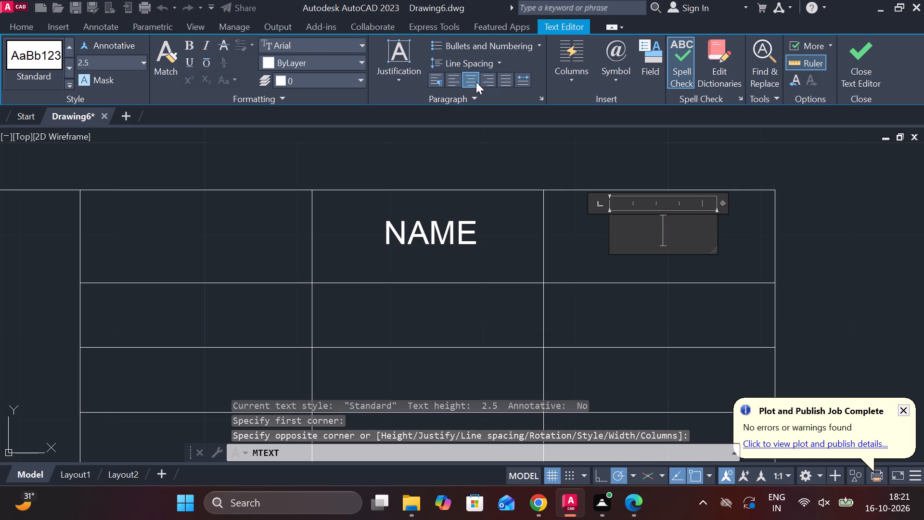
text(DATE)
click(855, 82)
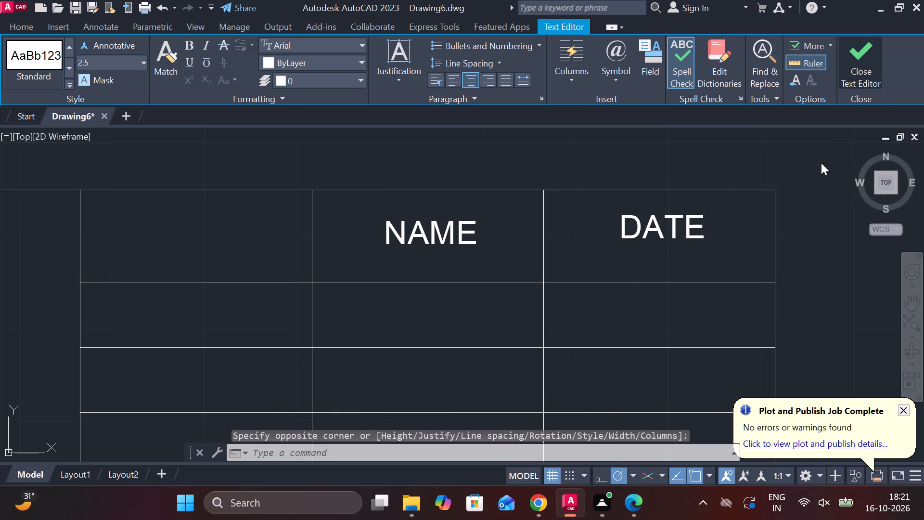
Move the DATE text about 1.07 units down and to the left, closer in line with NAME.
scroll(430, 321, down, 1)
scroll(513, 310, up, 1)
click(612, 225)
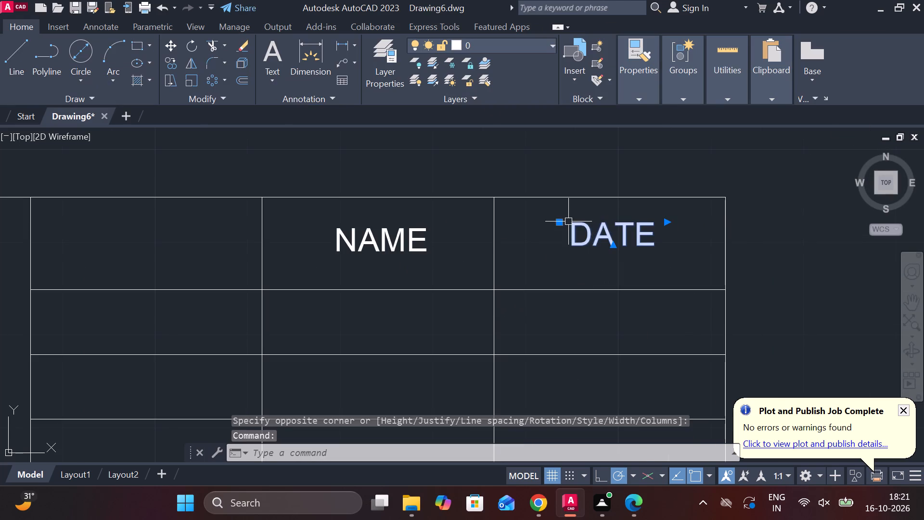
click(557, 221)
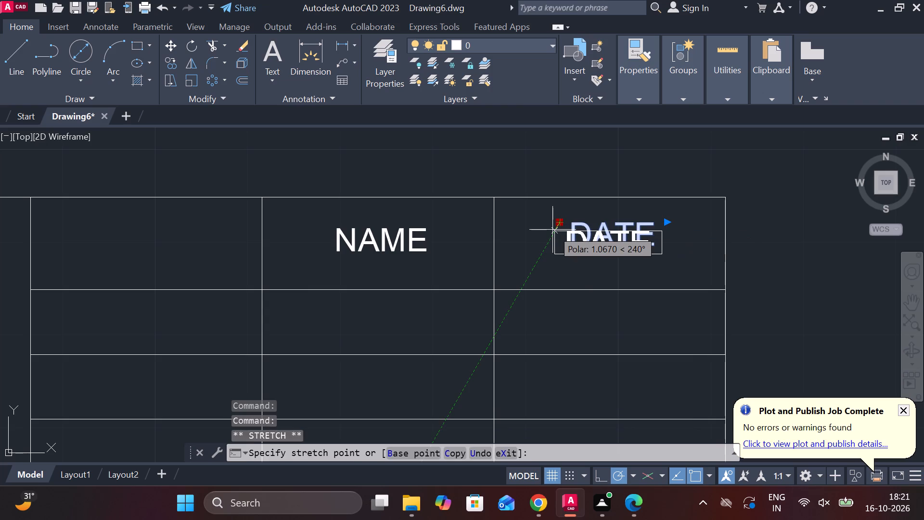
click(552, 230)
scroll(497, 266, up, 1)
scroll(497, 266, down, 2)
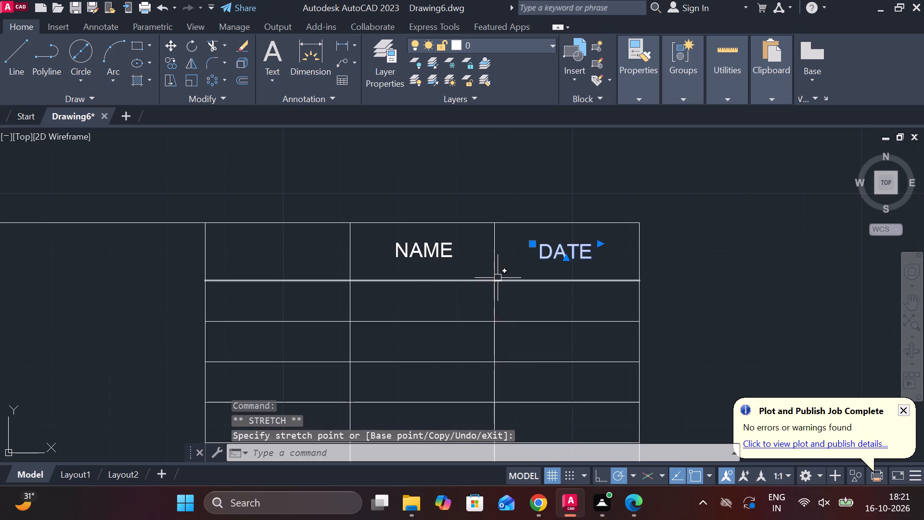
key(Escape)
Add centred multiline text DESIGNED in the left cell of the table's second row, below the header row.
middle_drag(482, 317, 574, 300)
middle_drag(411, 301, 469, 298)
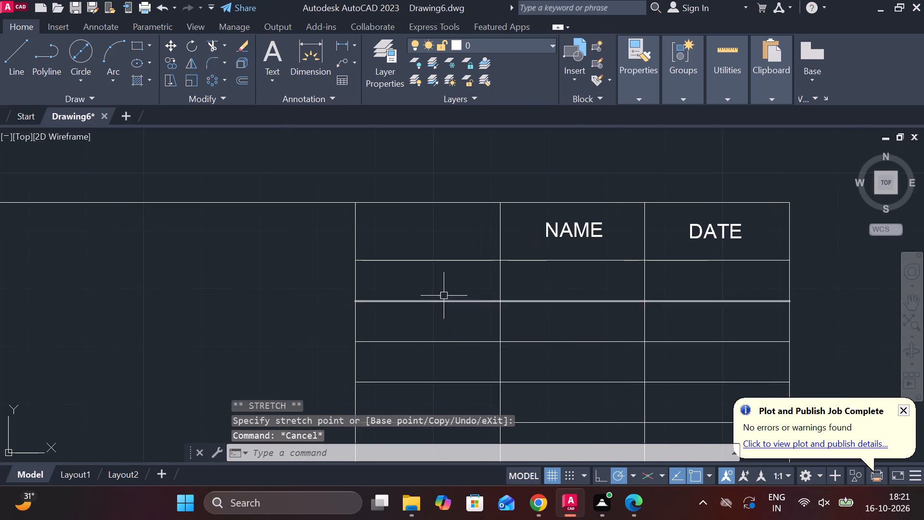
scroll(423, 284, up, 1)
key(space)
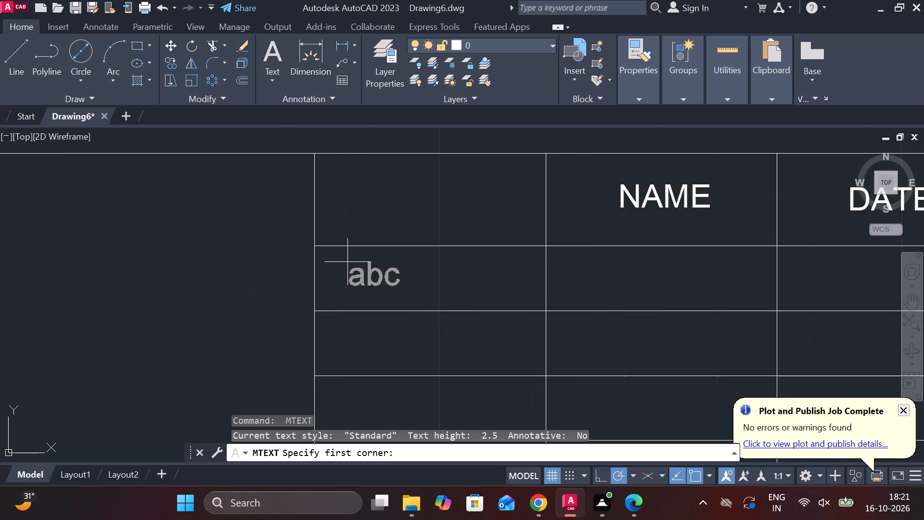
click(347, 262)
click(500, 295)
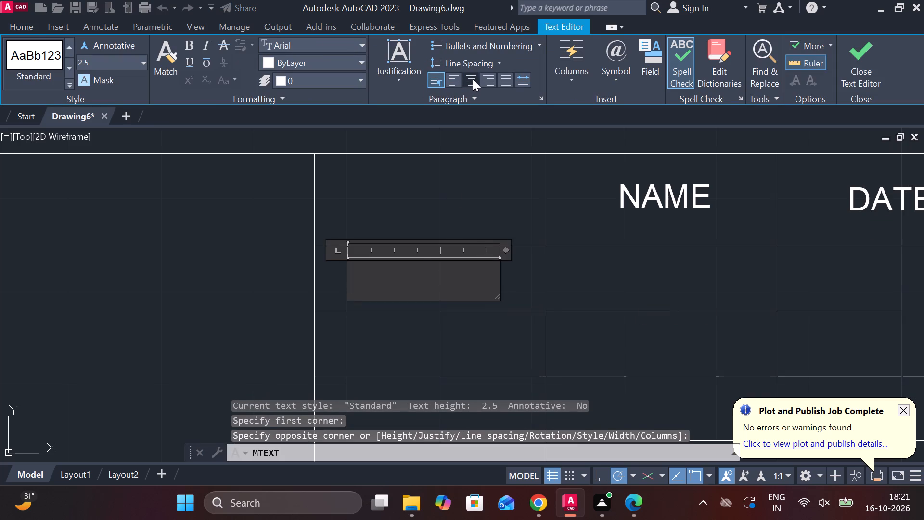
click(473, 79)
text(DESIGNED)
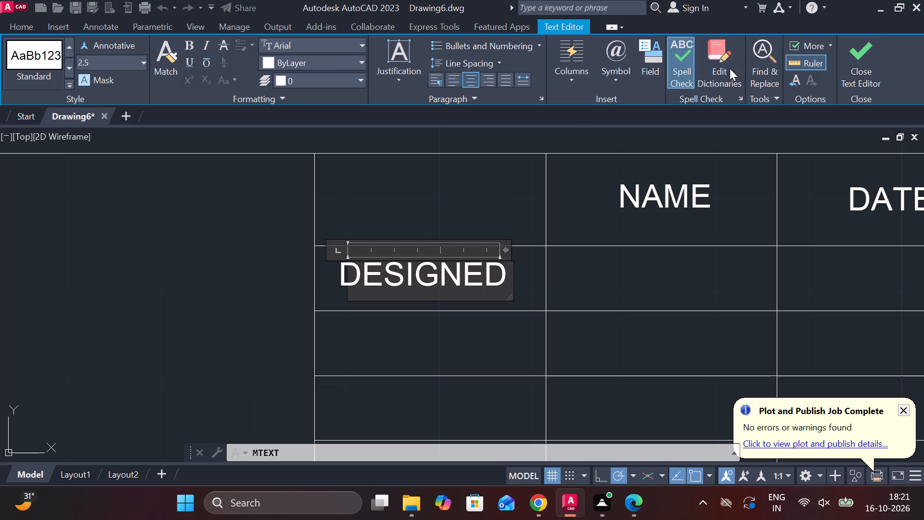
click(859, 48)
Add centred multiline text DRAWN in the left-column cell directly below DESIGNED.
middle_drag(351, 312, 359, 232)
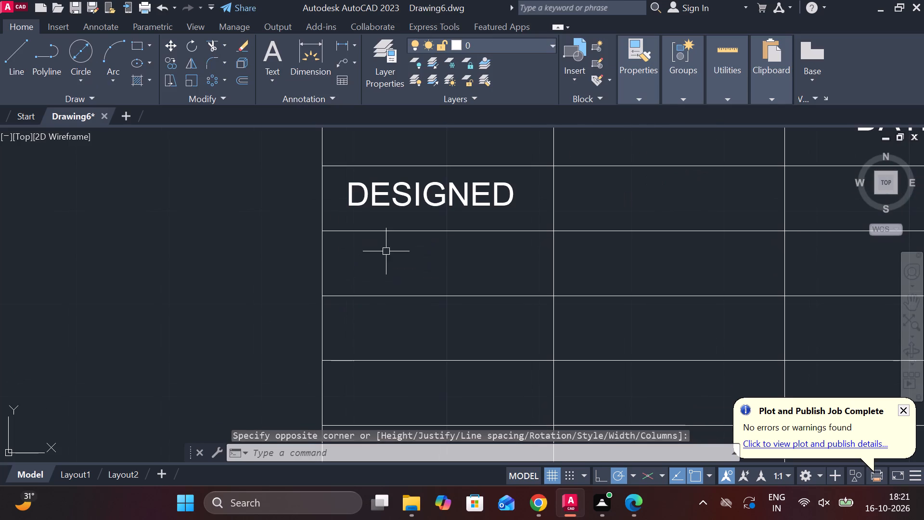
key(space)
click(351, 246)
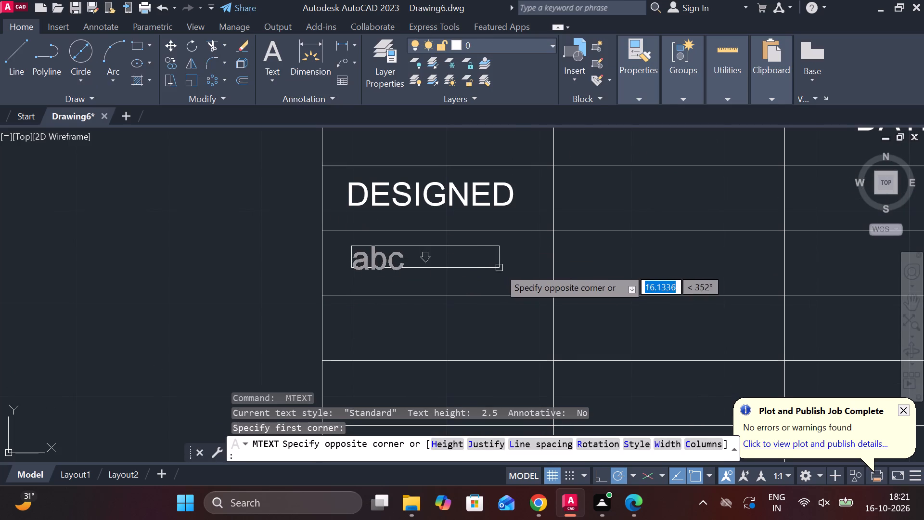
click(511, 286)
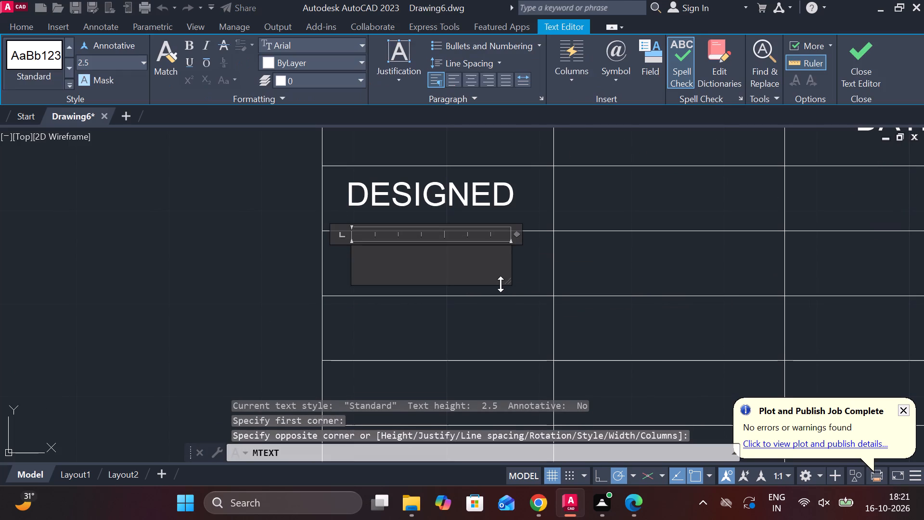
click(468, 79)
text(DRAWN)
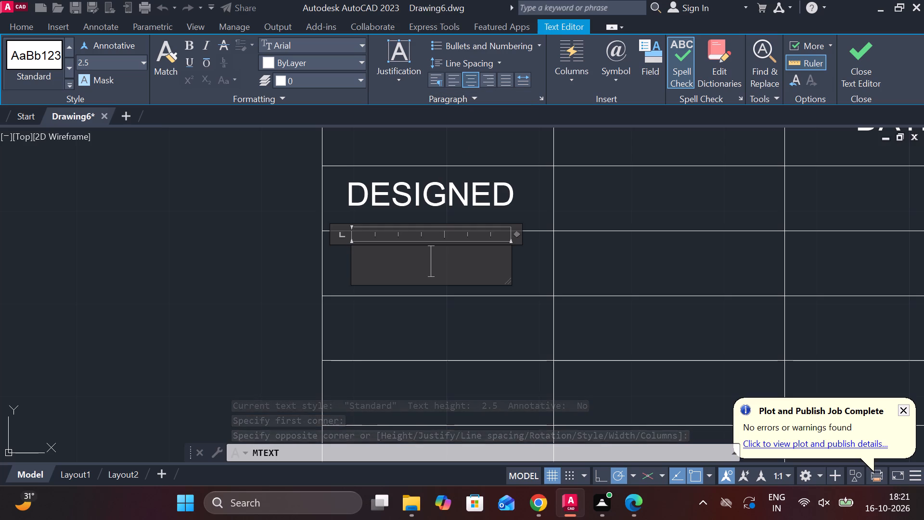
text(DRAE)
key(BackSpace)
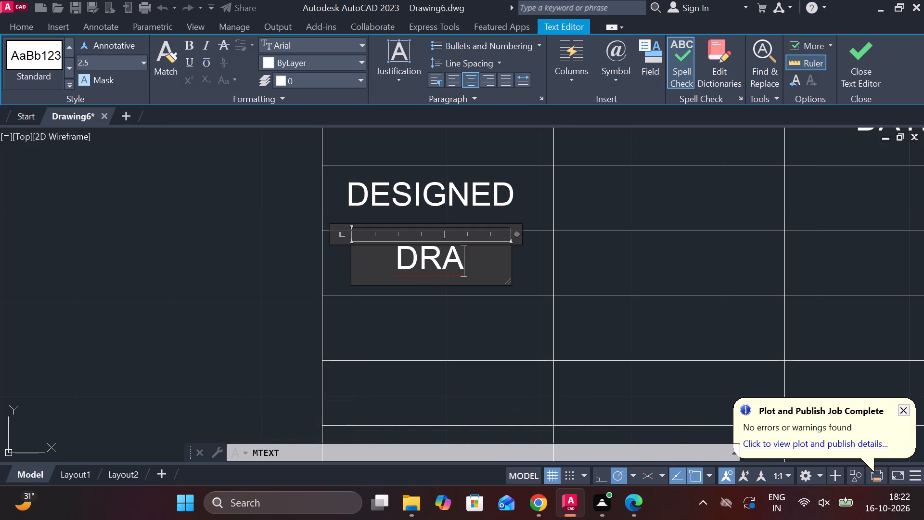
text(WB)
key(BackSpace)
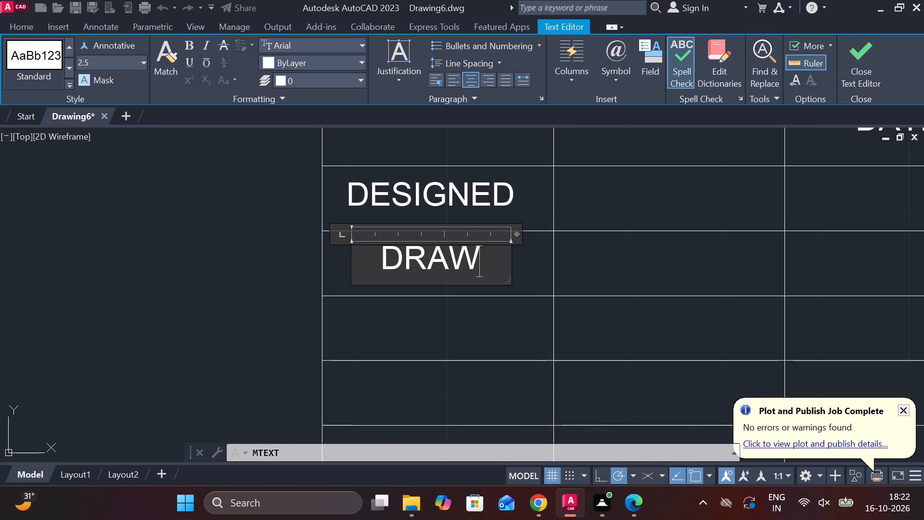
key(n)
click(847, 81)
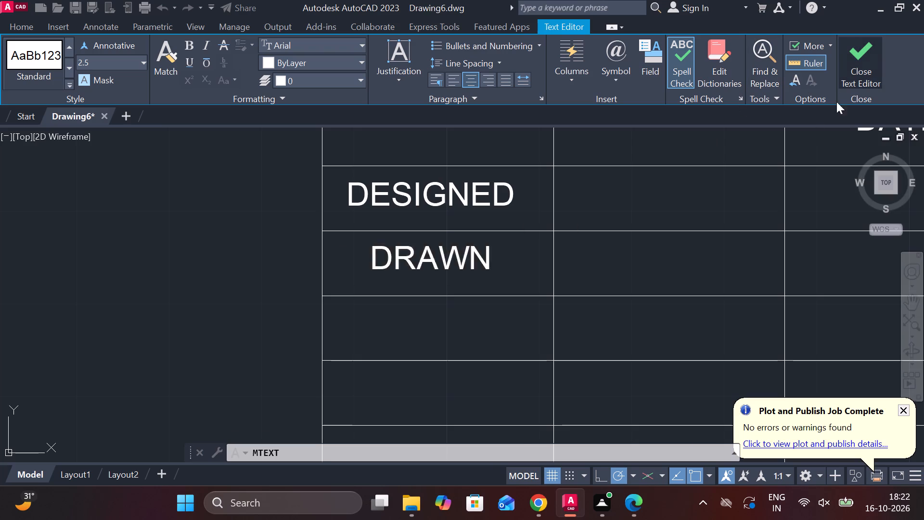
Add centred multiline text CHECKED in the left-column cell directly below DRAWN.
middle_drag(466, 309, 503, 246)
key(space)
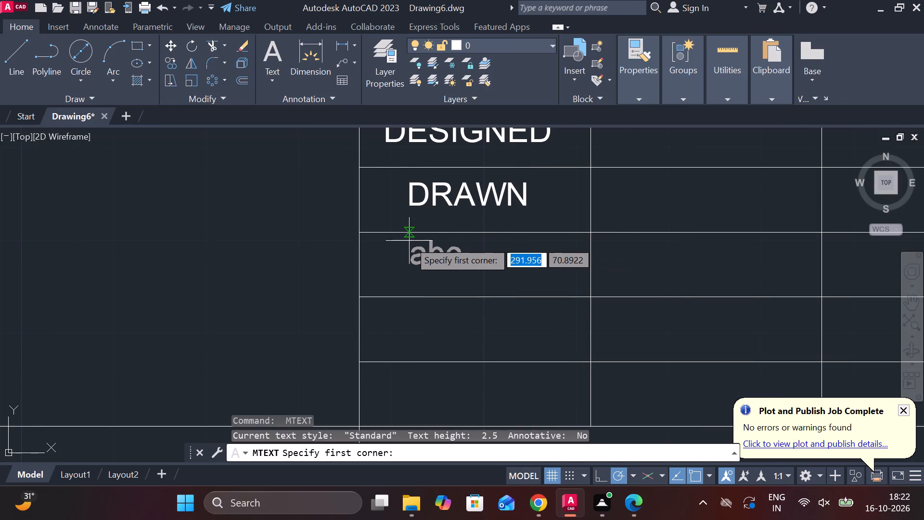
scroll(406, 245, up, 1)
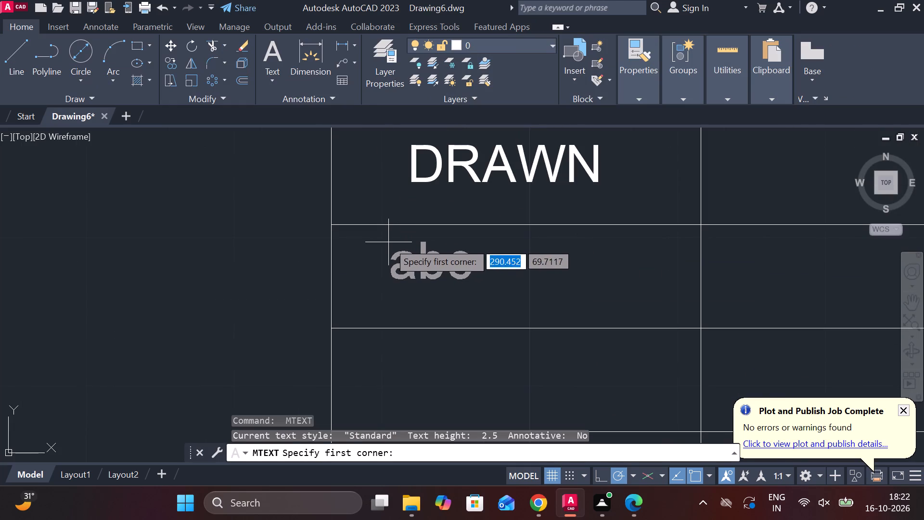
click(388, 242)
click(610, 302)
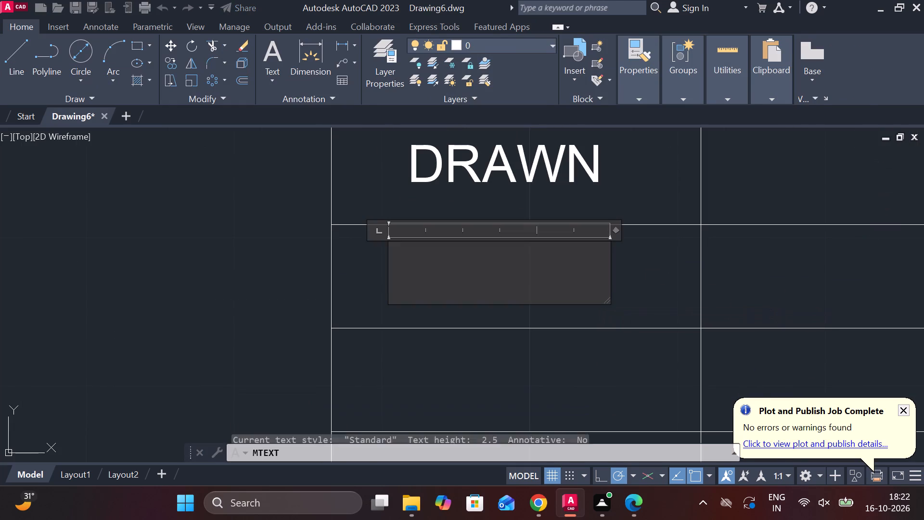
text(CHECKED)
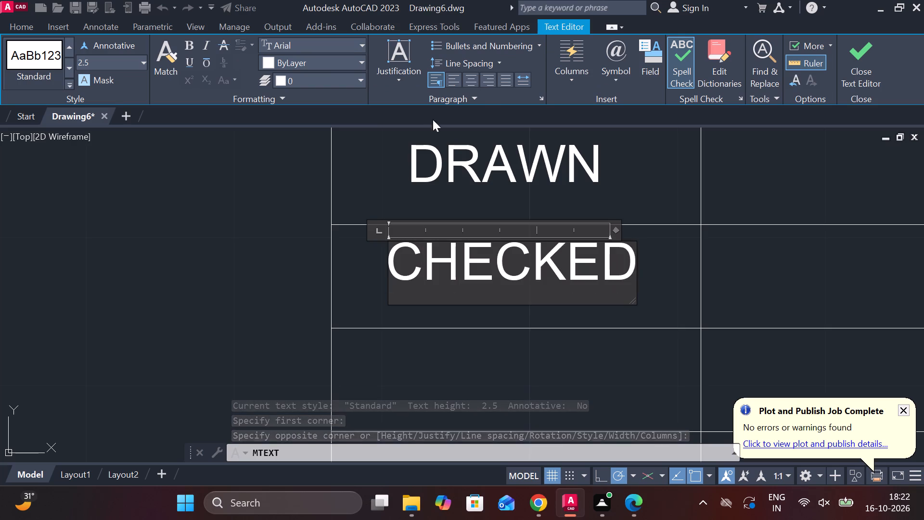
click(475, 86)
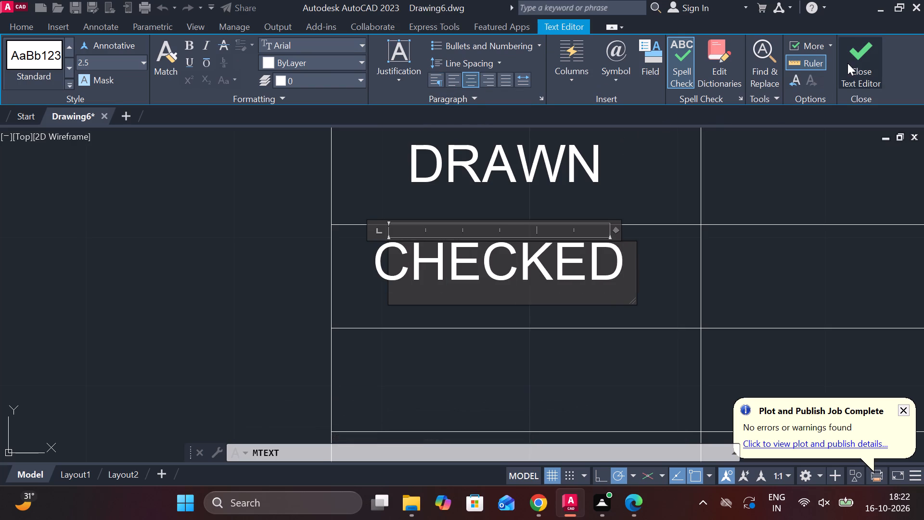
click(848, 63)
Add centred multiline text STANDARD in the left-column cell directly below CHECKED.
scroll(451, 347, down, 2)
middle_drag(456, 347, 417, 261)
scroll(423, 264, up, 1)
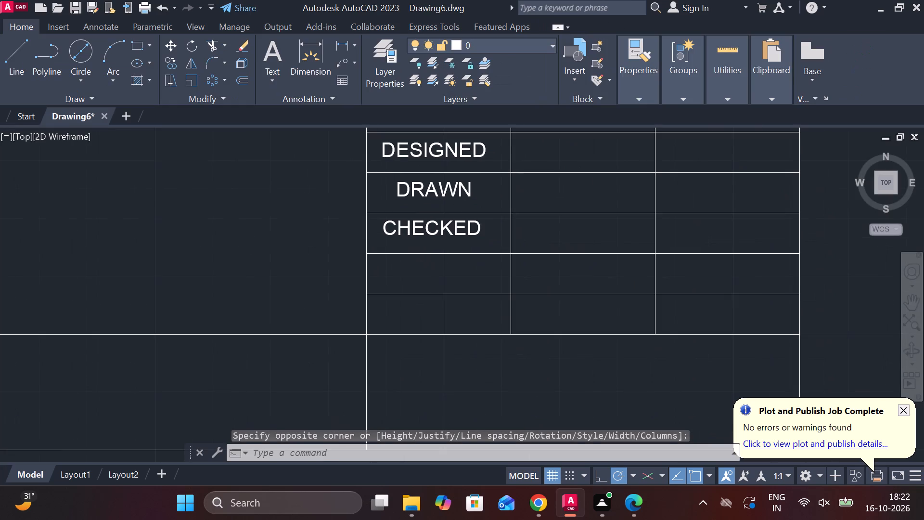
scroll(423, 264, up, 1)
key(space)
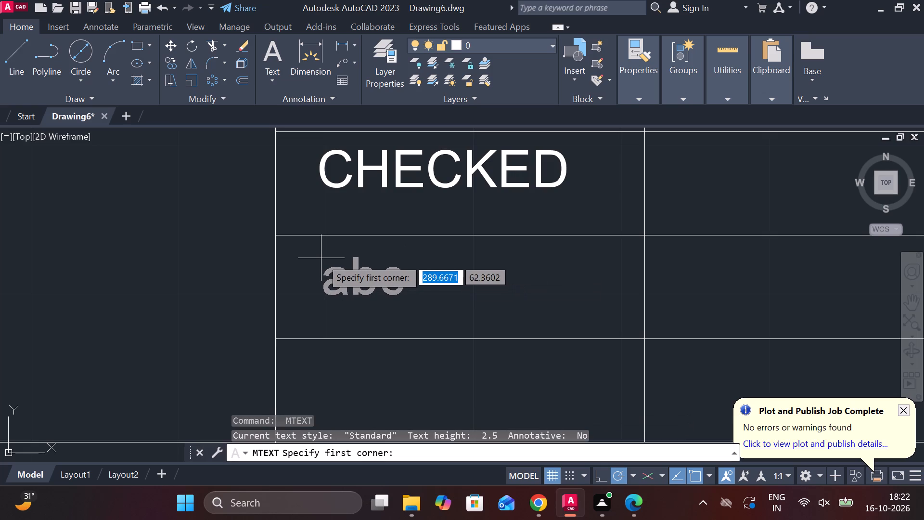
click(320, 254)
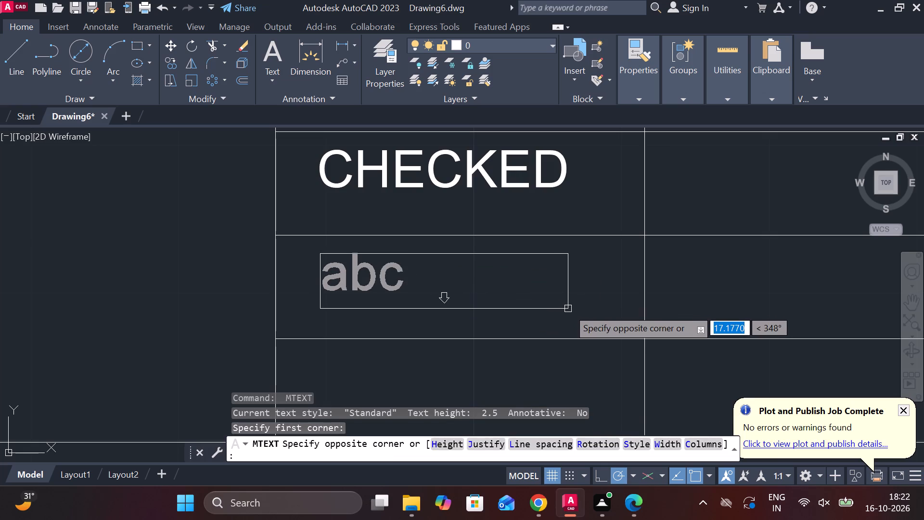
click(568, 309)
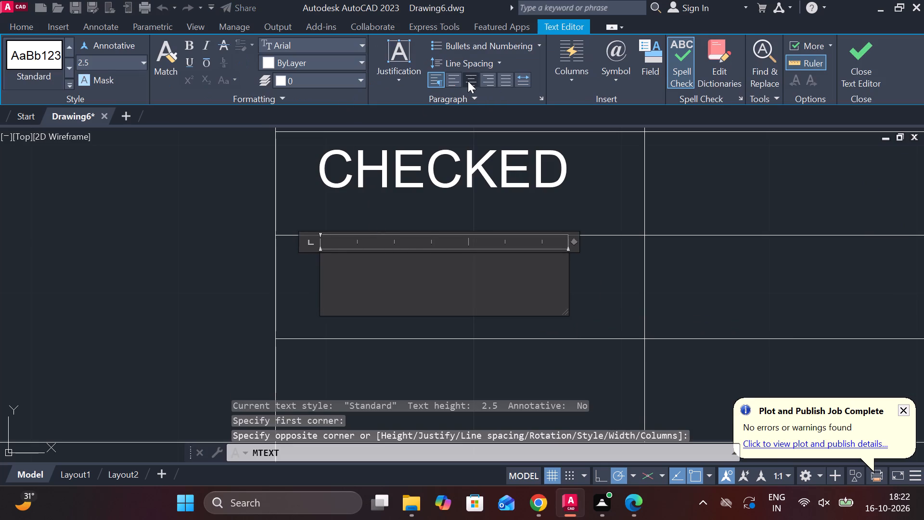
click(468, 81)
text(STA)
text(NDAR)
key(d)
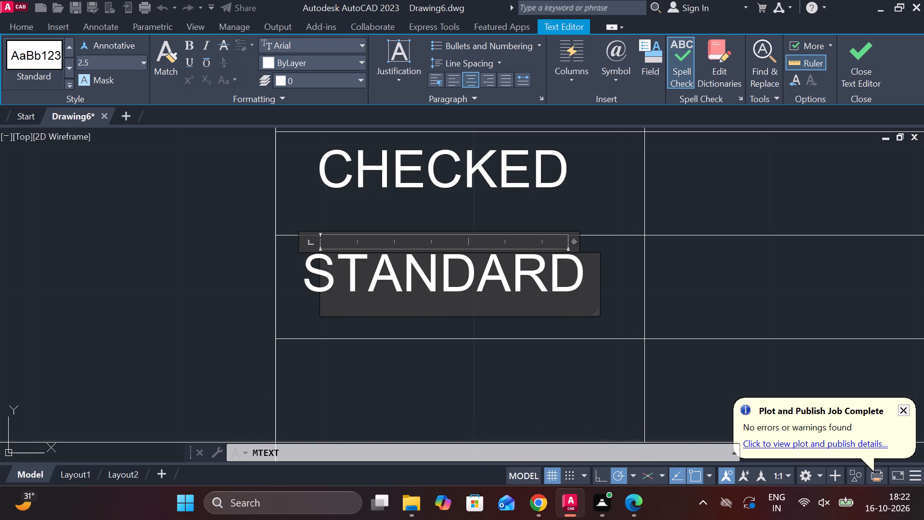
click(852, 78)
Add centred multiline text APPROVED in the left cell of the table's last row, below STANDARD.
scroll(538, 306, down, 2)
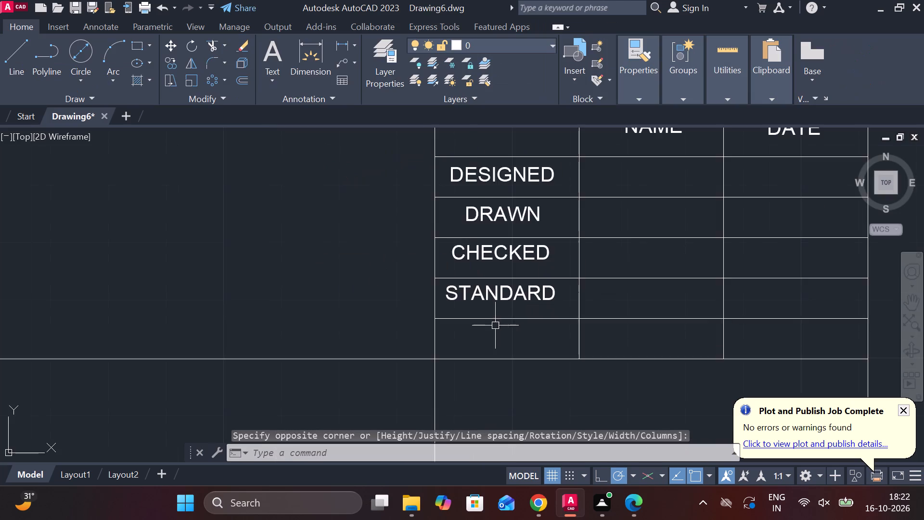
middle_drag(494, 326, 482, 240)
scroll(479, 246, up, 2)
key(space)
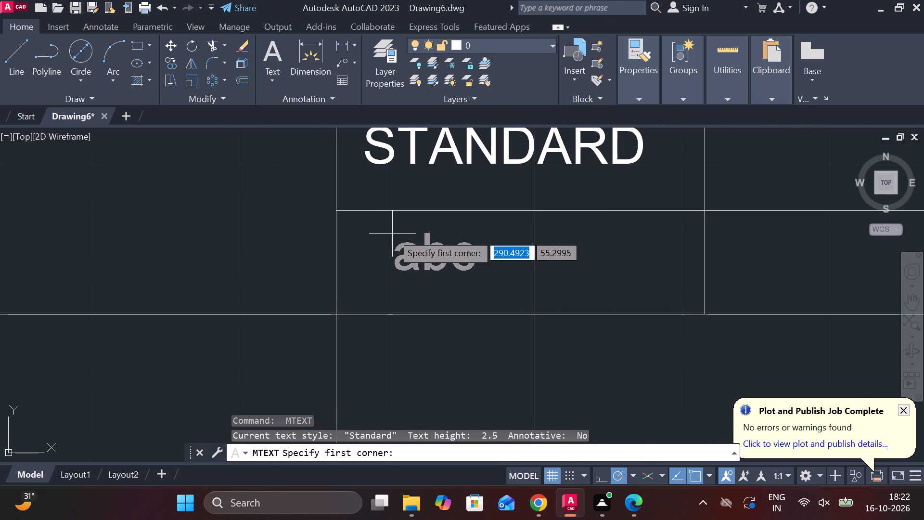
click(392, 234)
click(618, 284)
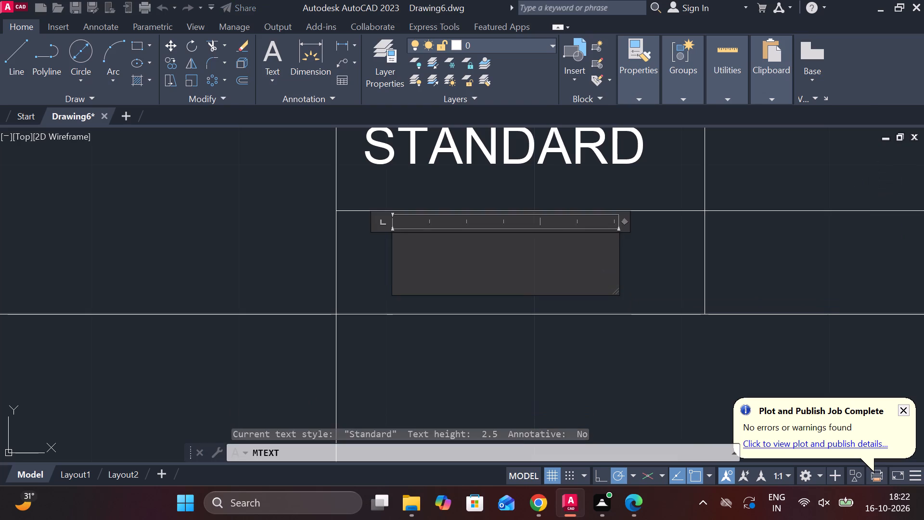
click(468, 76)
text(APPROVED)
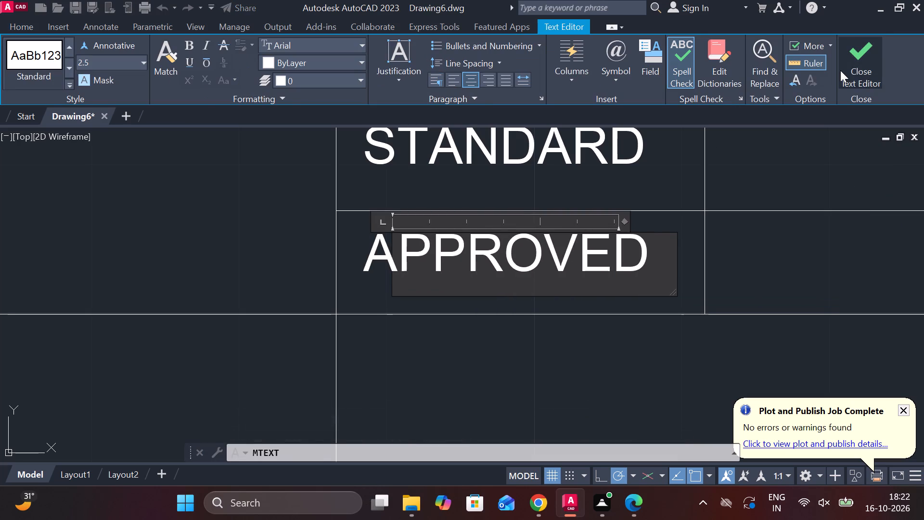
click(840, 70)
Add centred multiline text DRAWING NO in the upper-left part of the large box below the table, narrowing its text frame.
scroll(622, 211, down, 2)
middle_drag(622, 211, 540, 289)
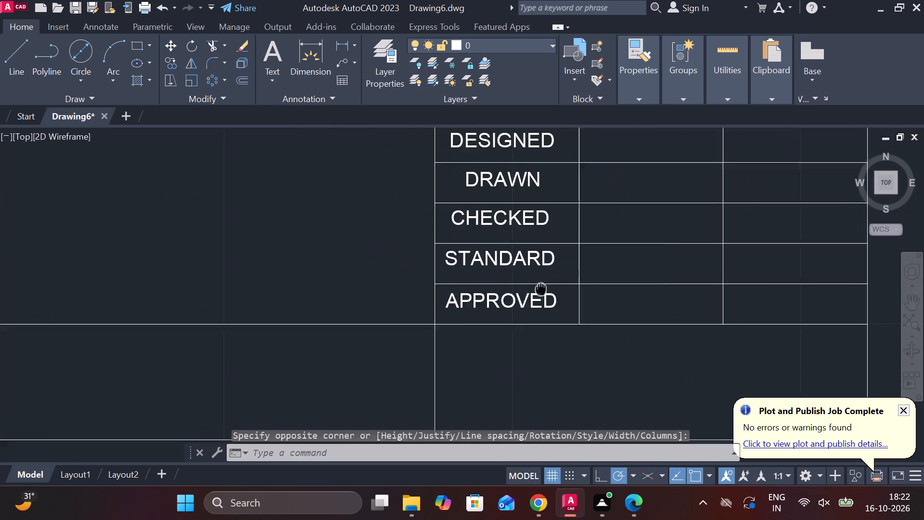
scroll(572, 246, down, 1)
middle_drag(572, 246, 475, 197)
scroll(441, 282, up, 1)
key(space)
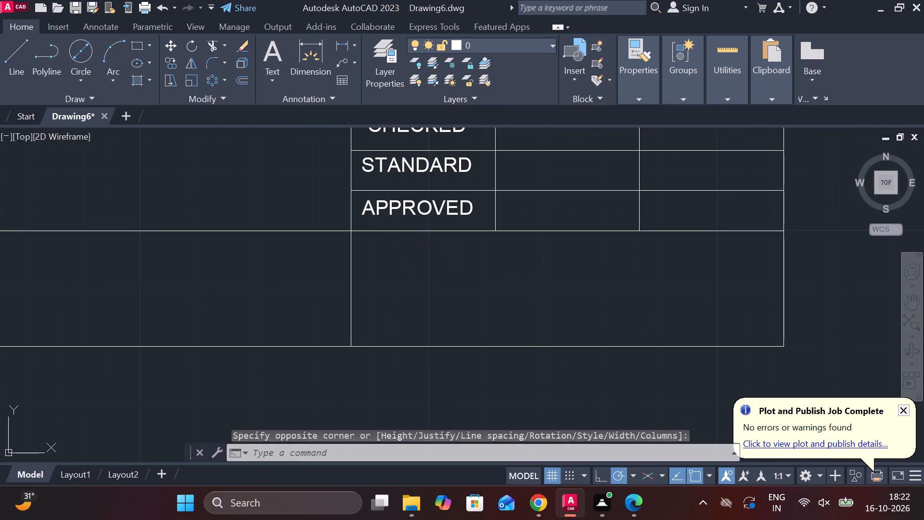
scroll(441, 282, up, 1)
click(354, 234)
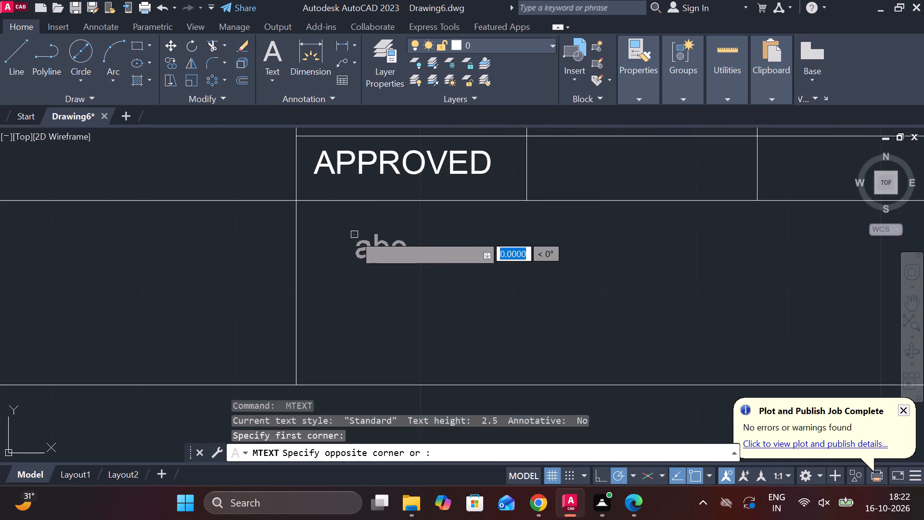
click(655, 283)
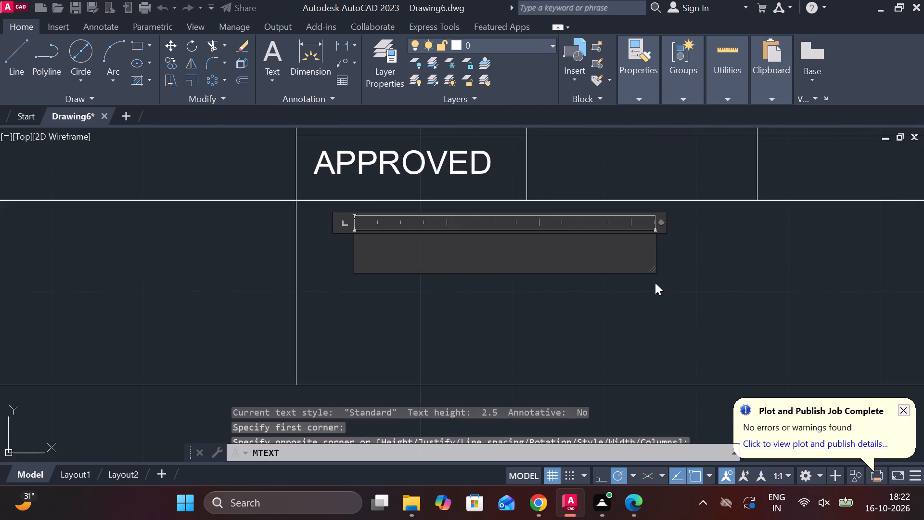
text(DRAWING NO)
drag(655, 245, 587, 251)
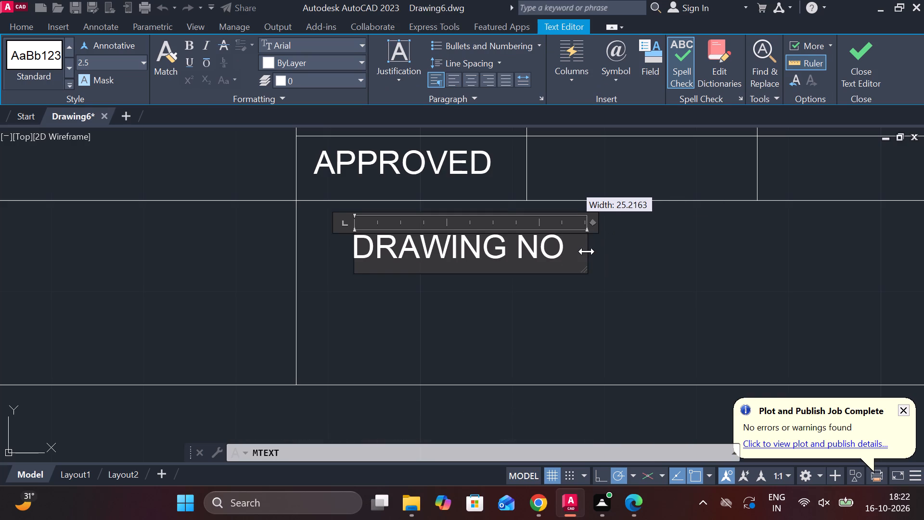
drag(587, 251, 582, 251)
click(582, 251)
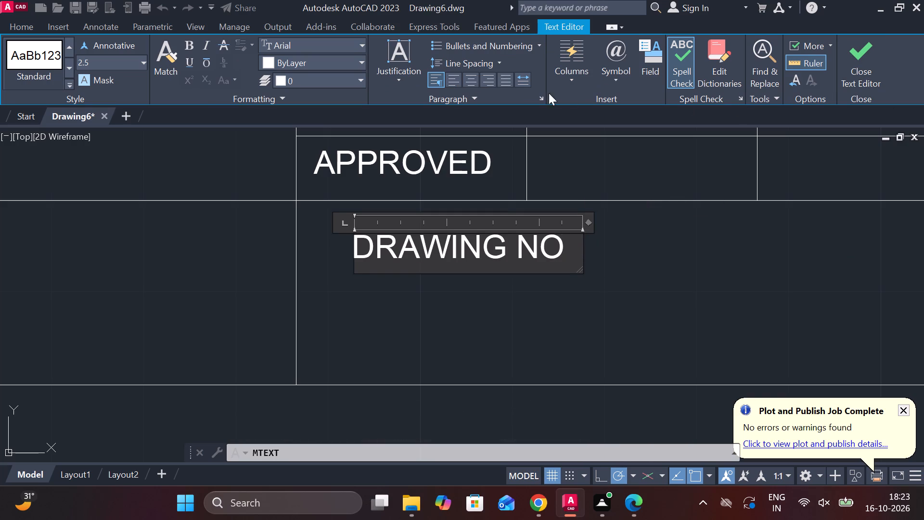
click(473, 77)
click(858, 60)
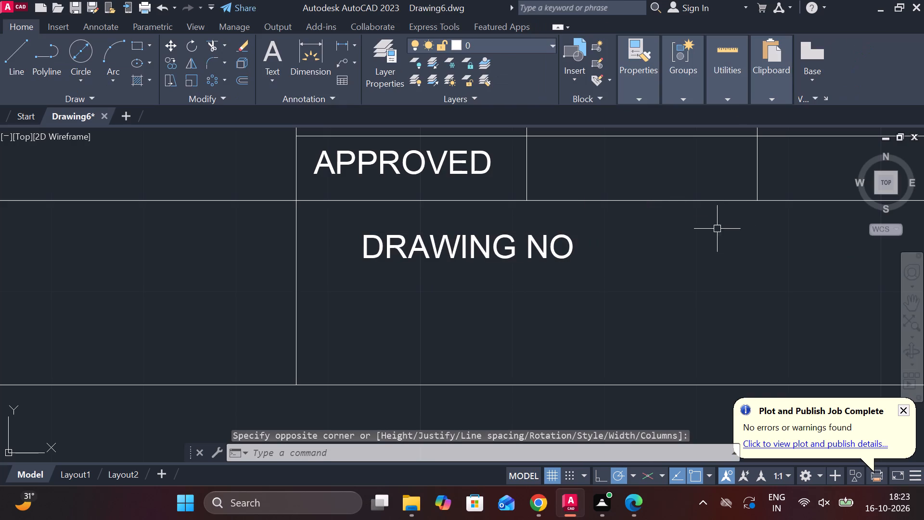
Add centred multiline text SHEET NO 1 of 1 in the lower-right corner of the DRAWING NO box.
middle_drag(716, 267, 466, 250)
key(space)
click(469, 317)
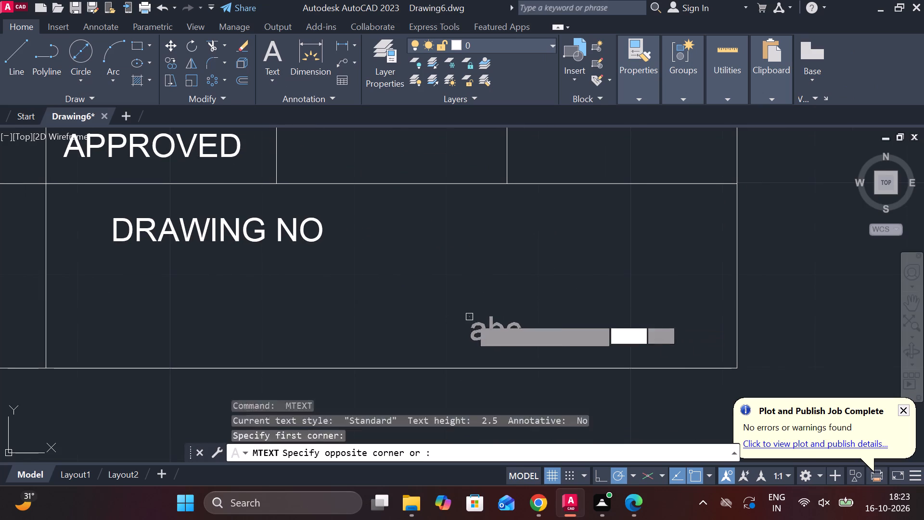
click(721, 355)
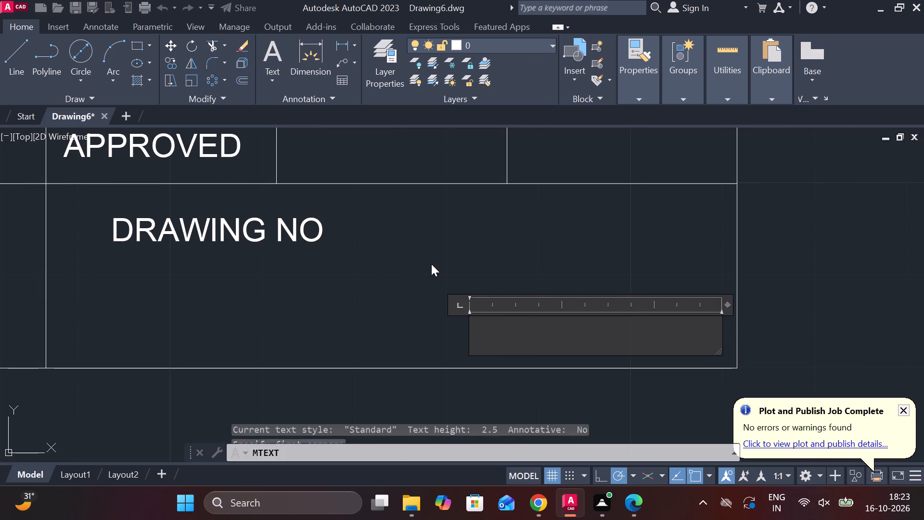
click(468, 77)
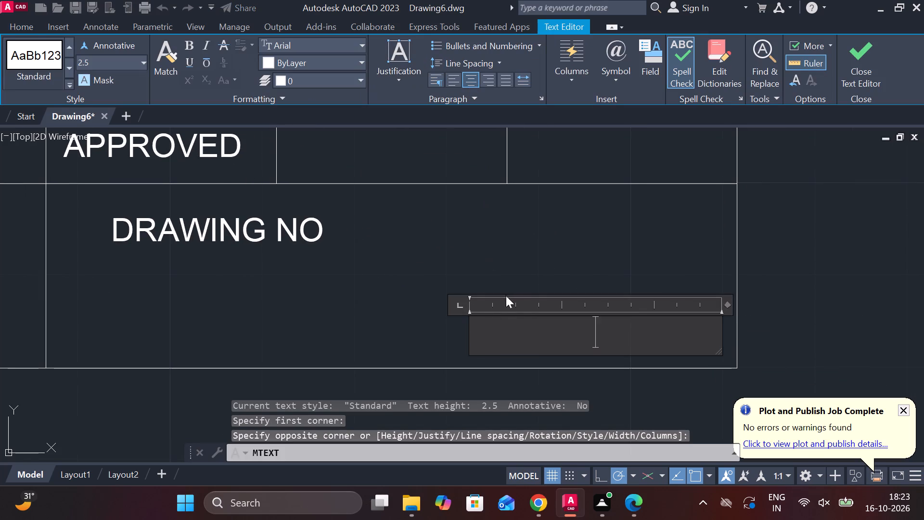
text(SHEET NO)
key(space)
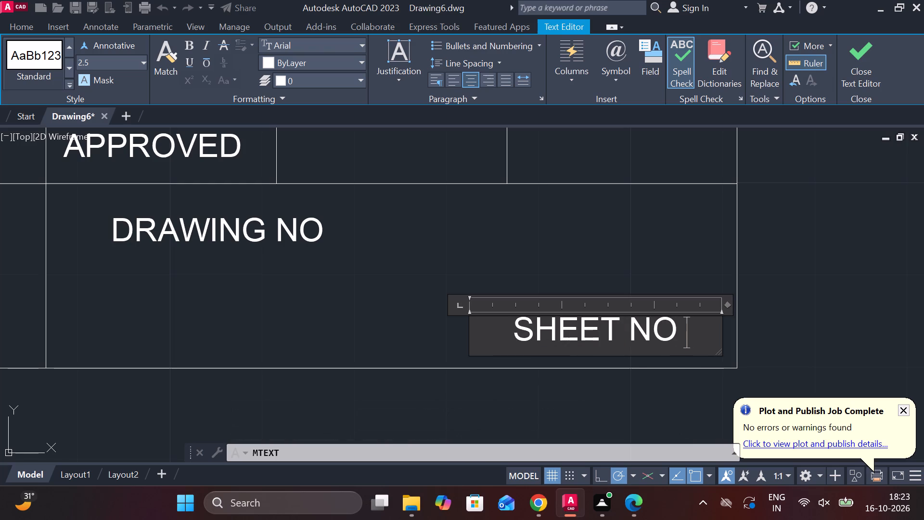
text(1)
key(space)
text(of 1)
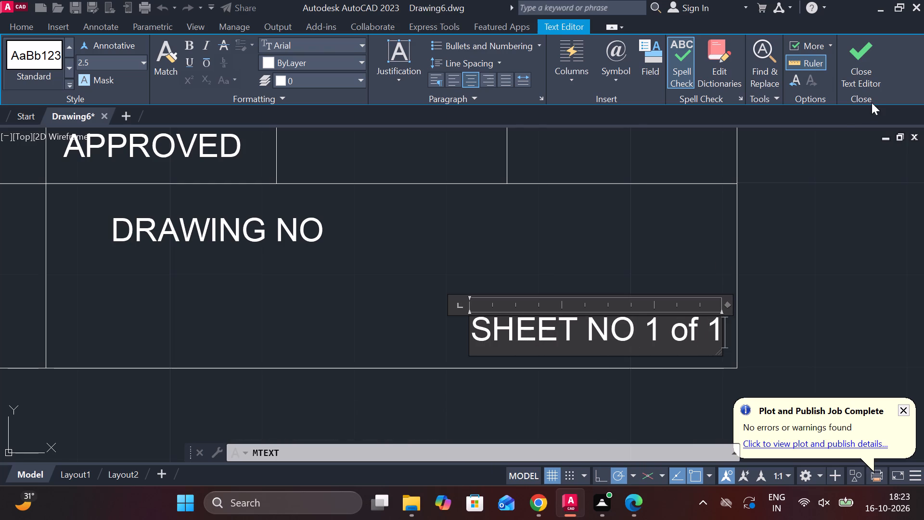
click(847, 58)
Add centred multiline text SCALE 1:1 in the upper part of the small cell at the title block's bottom-left corner.
scroll(592, 240, down, 2)
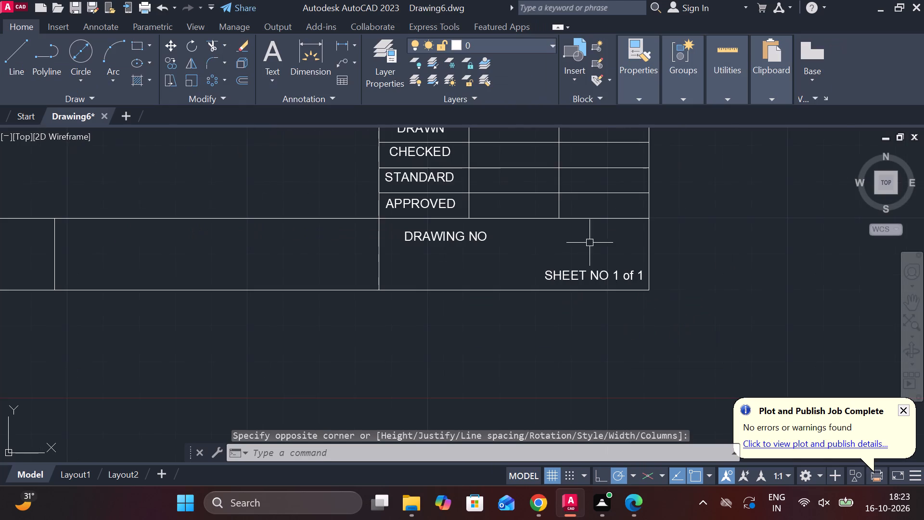
middle_drag(535, 254, 635, 249)
middle_drag(295, 256, 427, 289)
scroll(185, 281, up, 2)
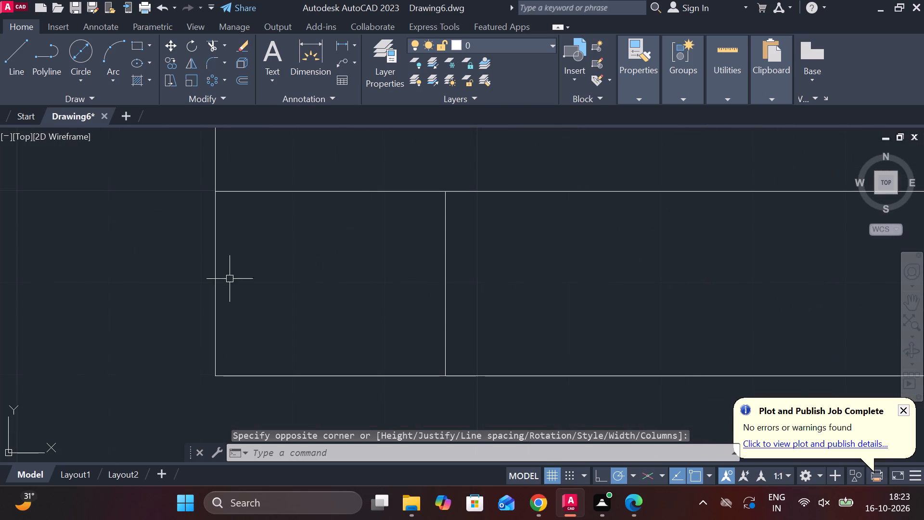
key(space)
scroll(249, 251, up, 1)
click(239, 191)
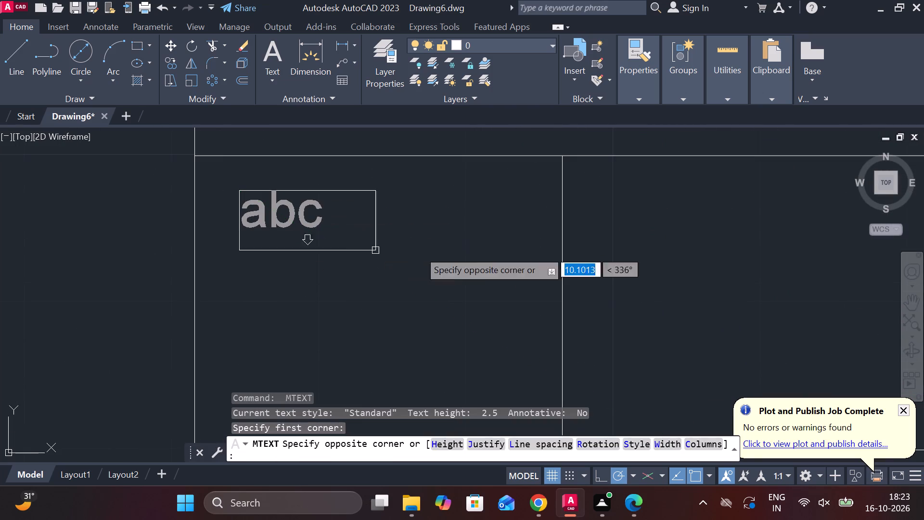
click(509, 255)
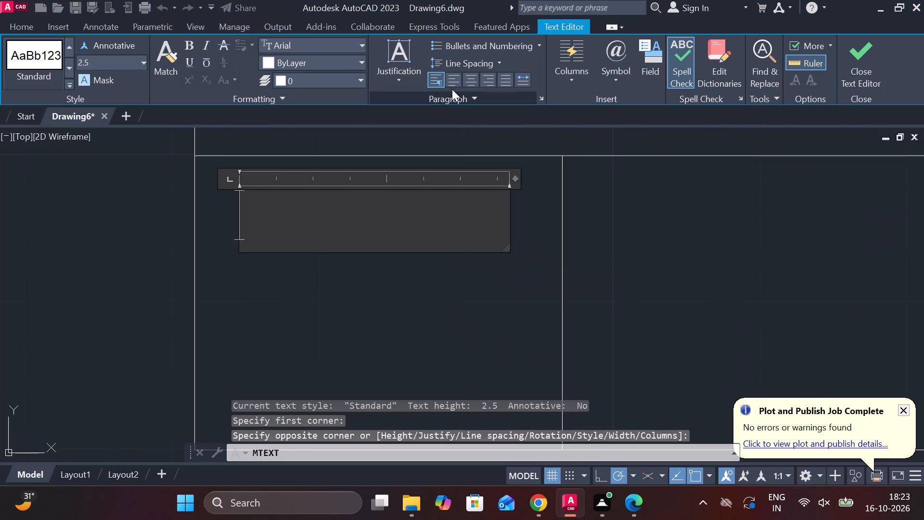
click(470, 80)
text(sc)
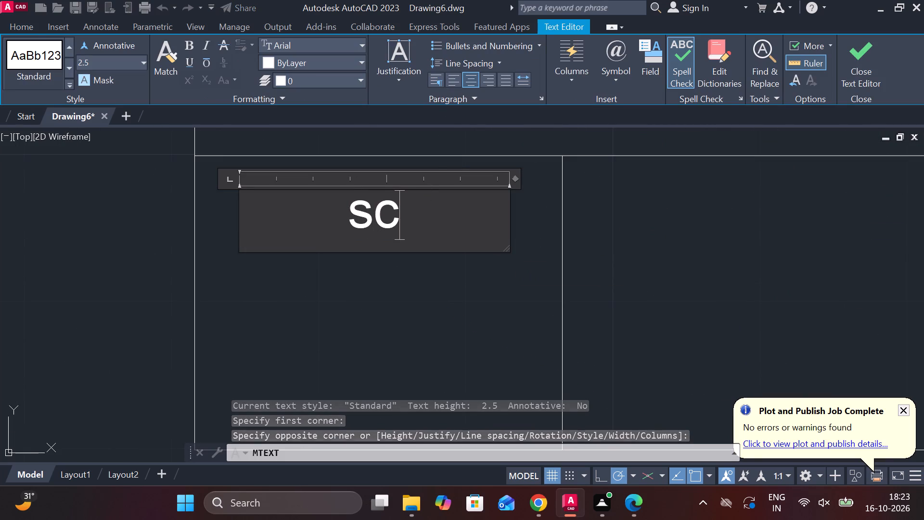
key(BackSpace)
key(BackSpace)
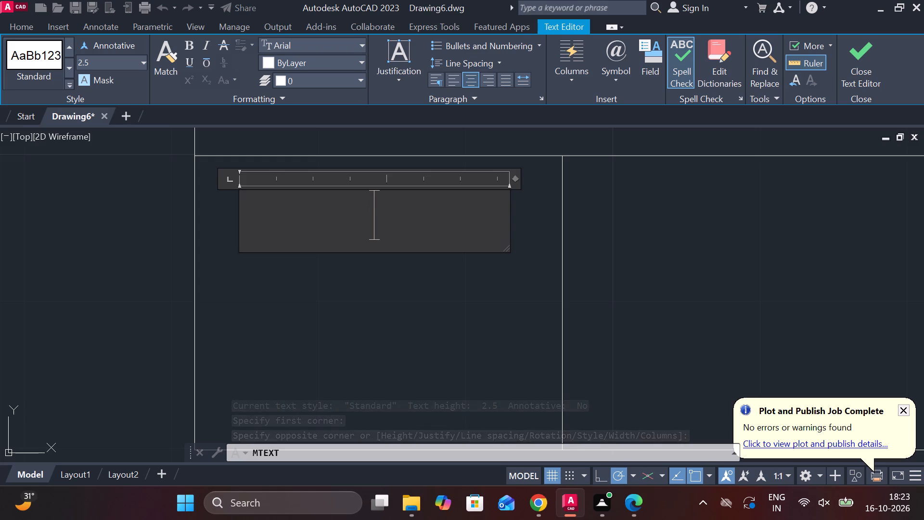
text(SCALE 1)
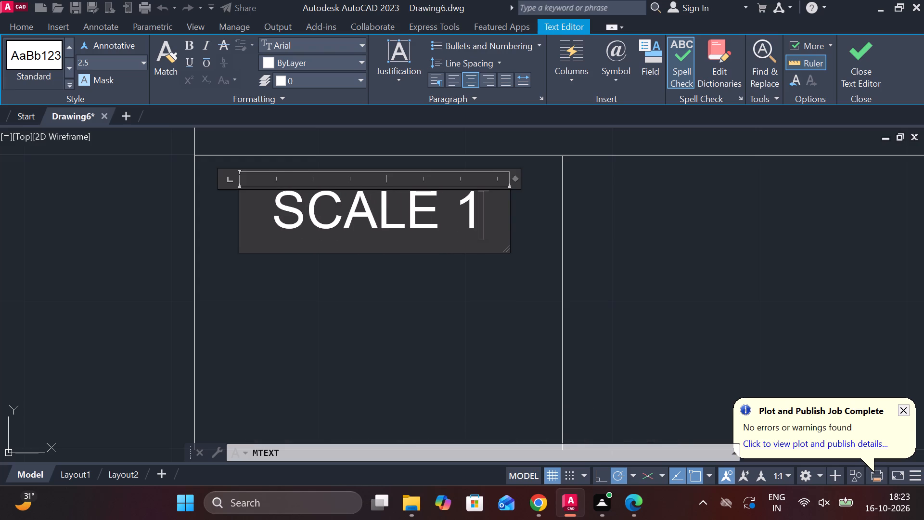
key(shift+quotedbl)
key(BackSpace)
key(shift+colon)
key(1)
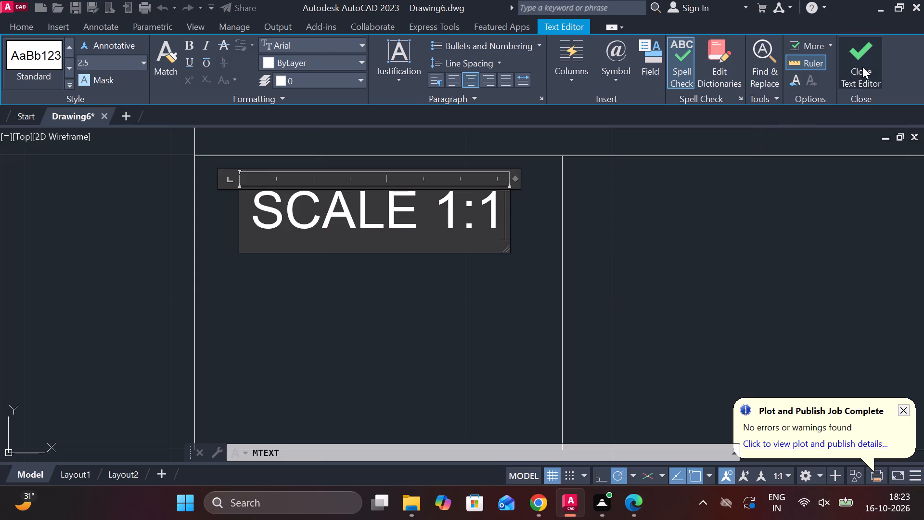
click(867, 60)
Draw a horizontal line across the SCALE cell at mid-height, from its right edge to its left edge.
scroll(607, 234, down, 1)
key(l)
key(Return)
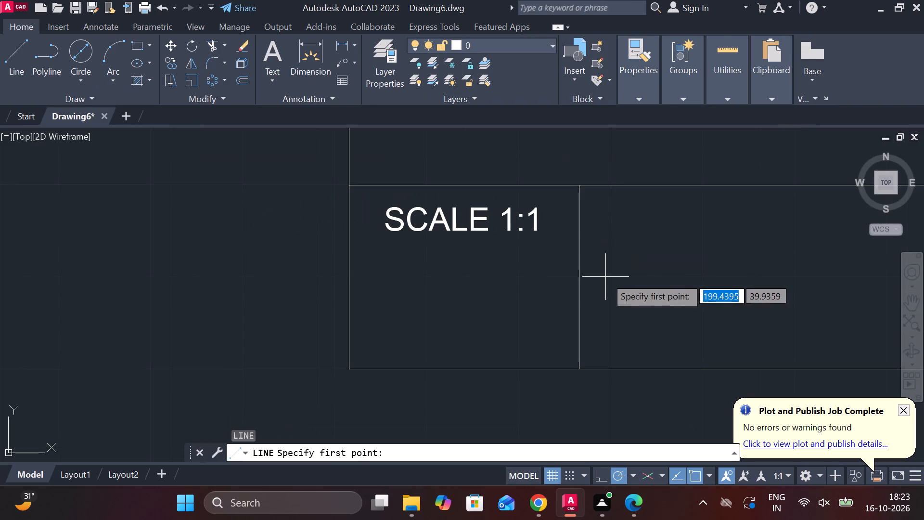
click(577, 277)
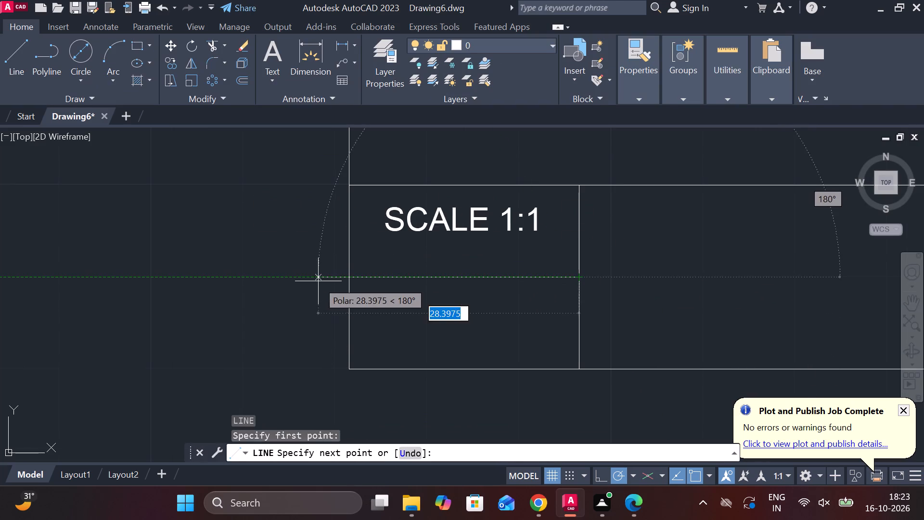
click(352, 276)
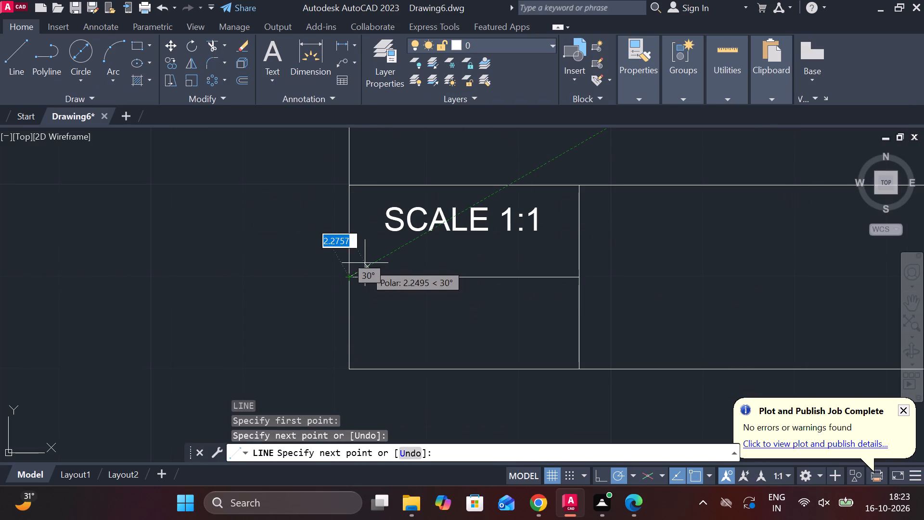
key(Escape)
Draw two concentric circles of diameter 3 and 5 near the left end of the cell below SCALE 1:1.
middle_drag(365, 263, 485, 246)
key(c)
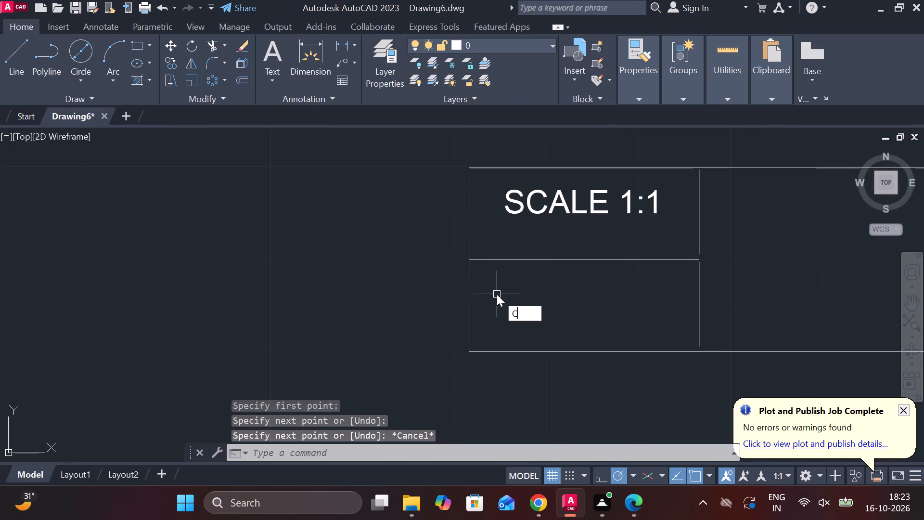
key(space)
scroll(505, 298, up, 1)
click(499, 301)
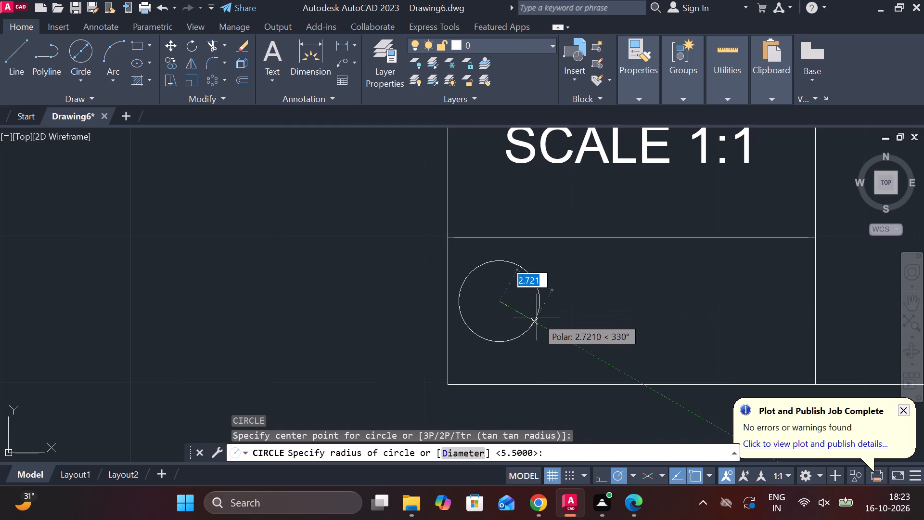
text(D)
key(space)
key(3)
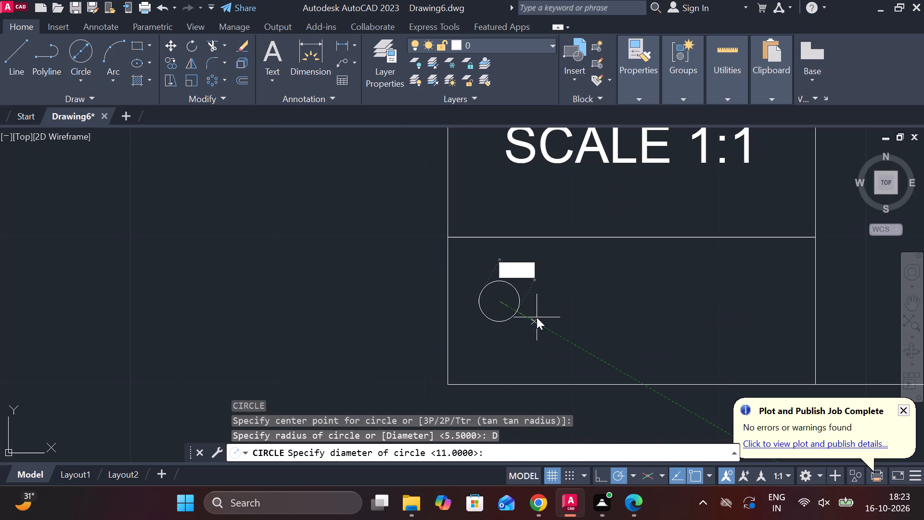
key(Return)
scroll(517, 312, up, 1)
key(space)
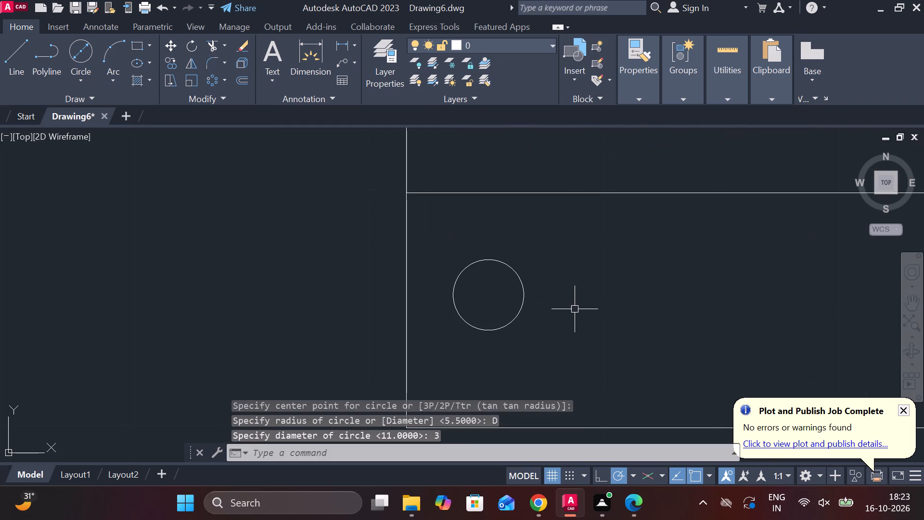
click(487, 296)
text(D 5)
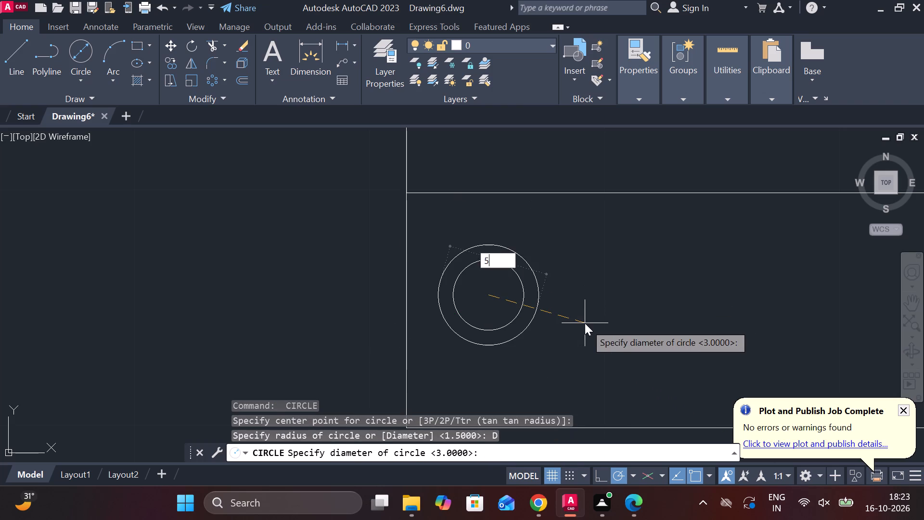
key(Return)
Draw a trapezoid right of the circles, its short left side matching the inner circle's height and its long right side the outer circle's.
key(l)
key(Return)
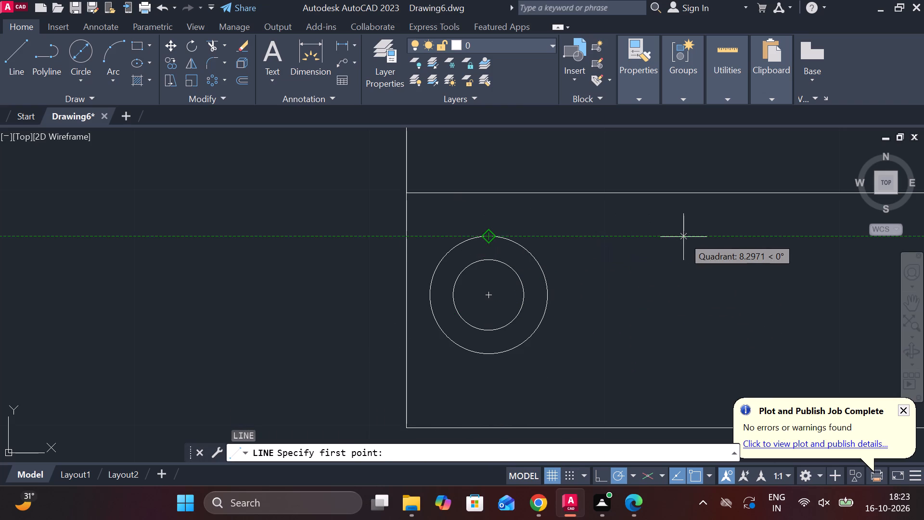
click(683, 237)
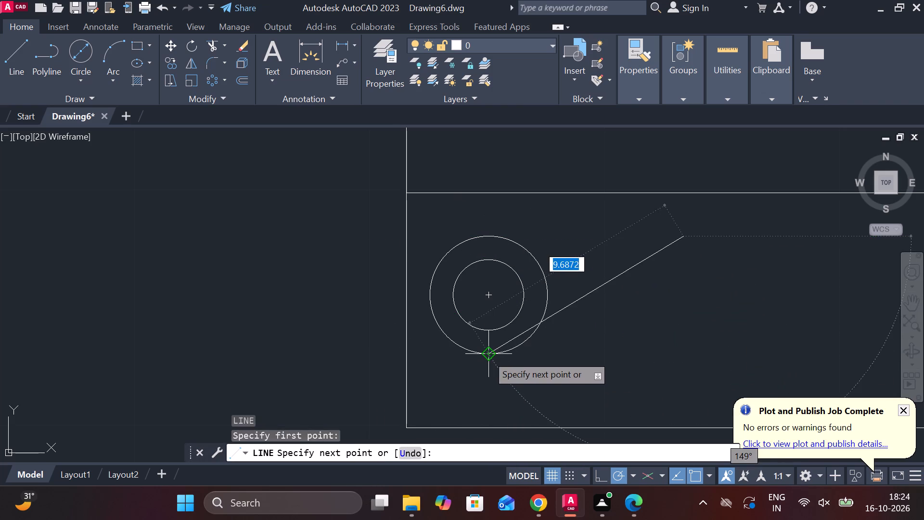
click(678, 348)
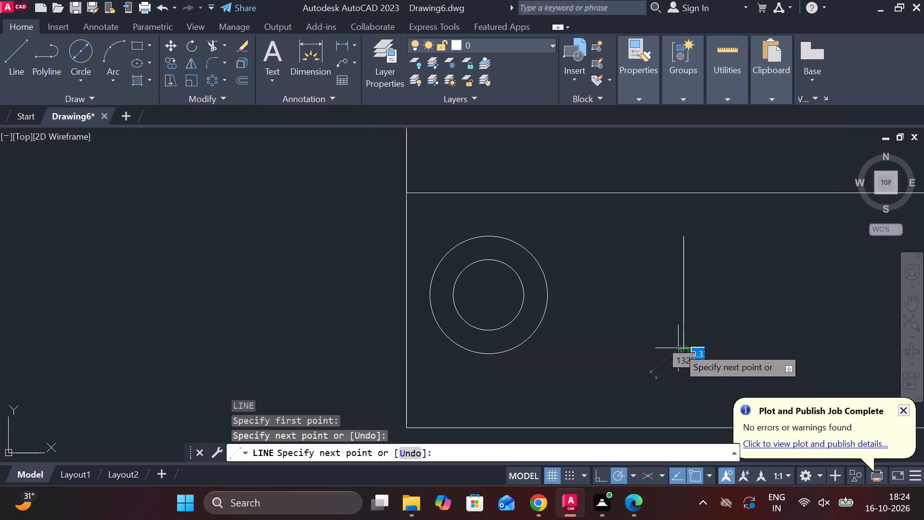
key(Escape)
key(space)
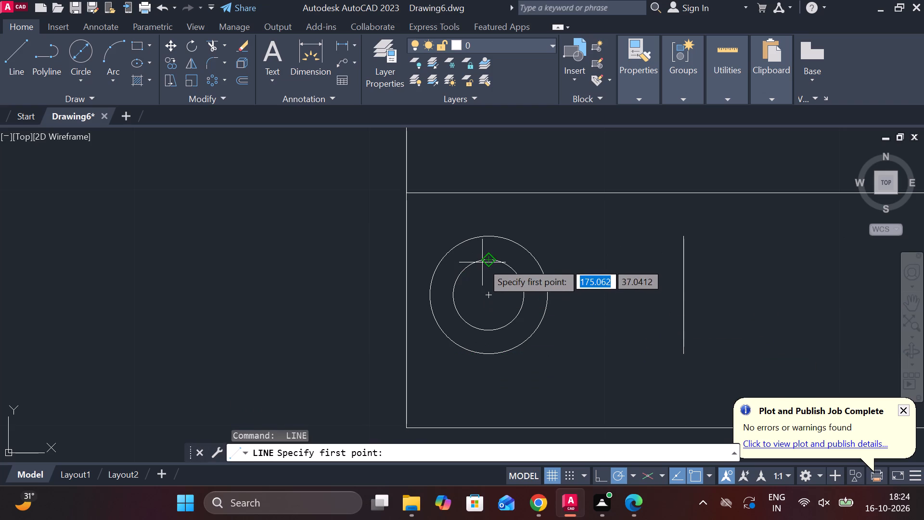
click(569, 261)
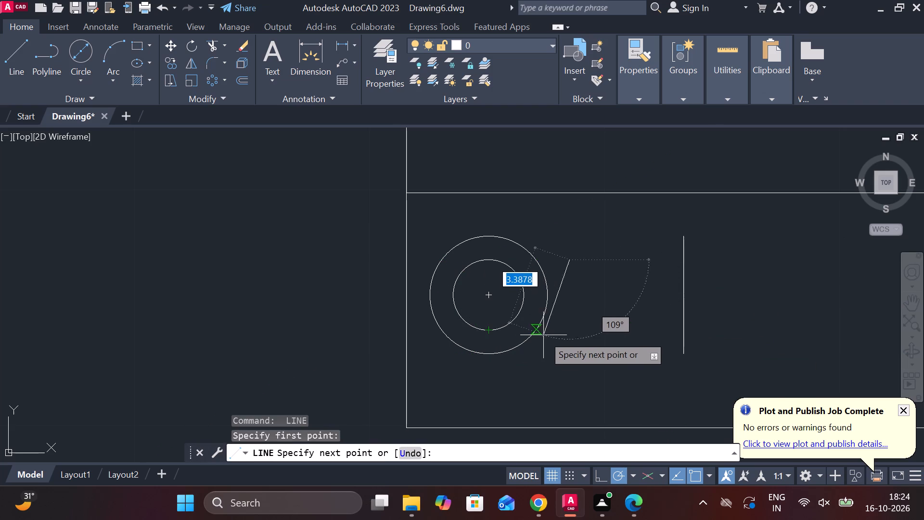
click(571, 336)
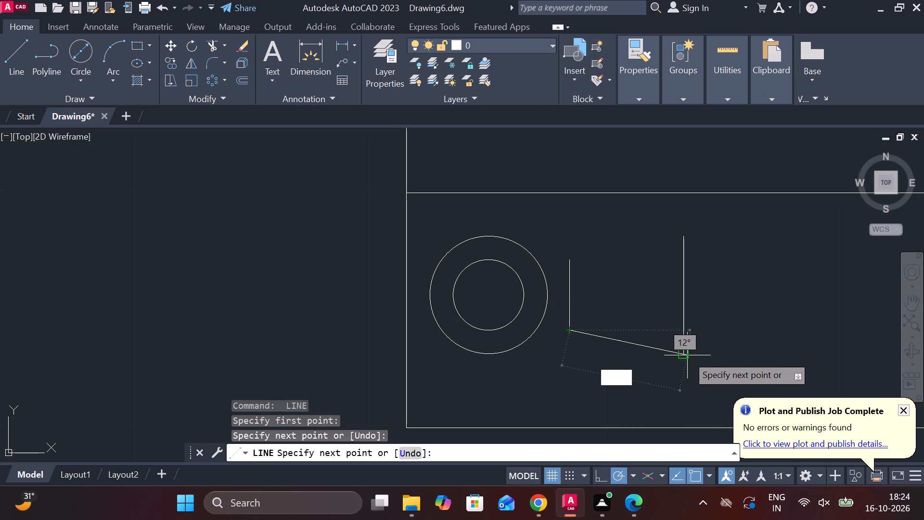
click(687, 355)
key(Escape)
key(space)
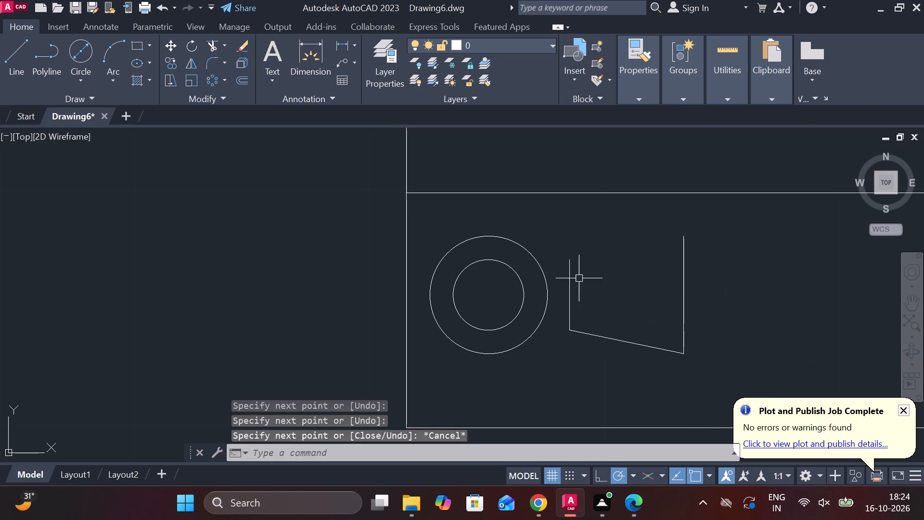
click(563, 267)
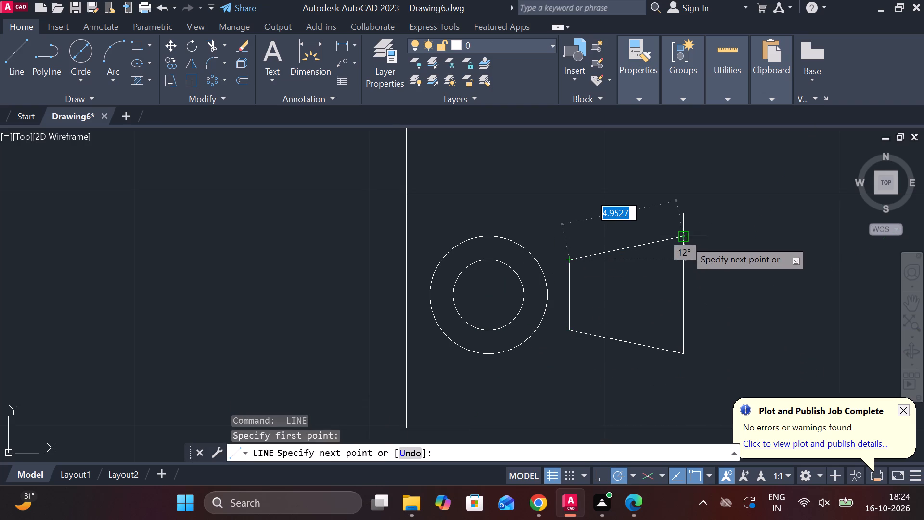
click(685, 240)
key(Escape)
Draw a horizontal centre line through the circles and the trapezoid, extending slightly past both ends of the projection symbol.
key(l)
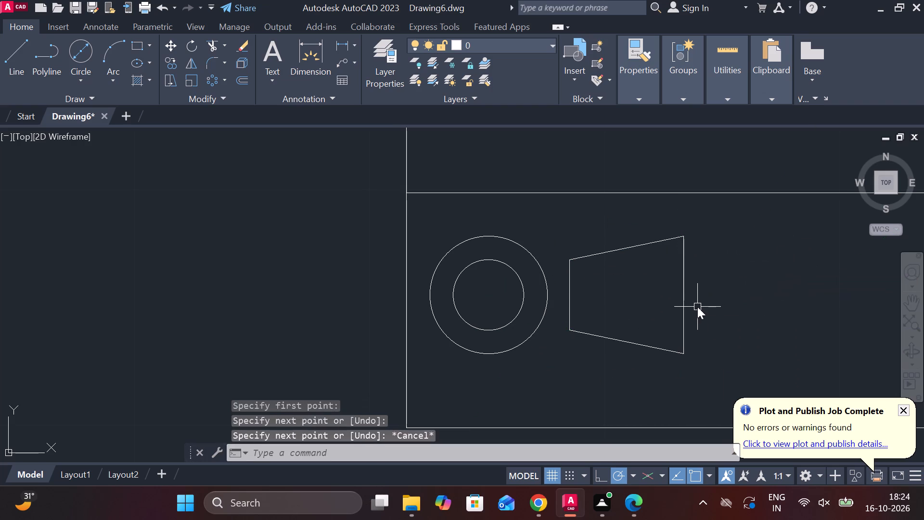
key(Return)
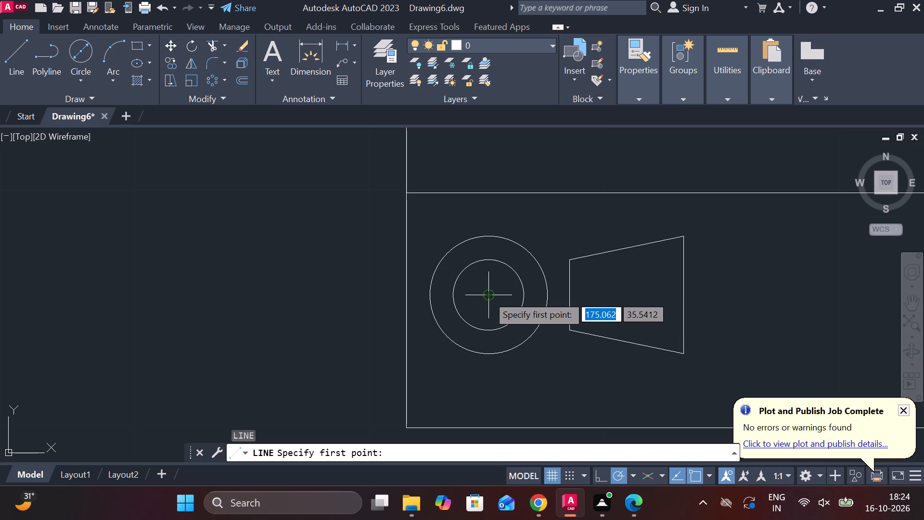
scroll(420, 293, up, 1)
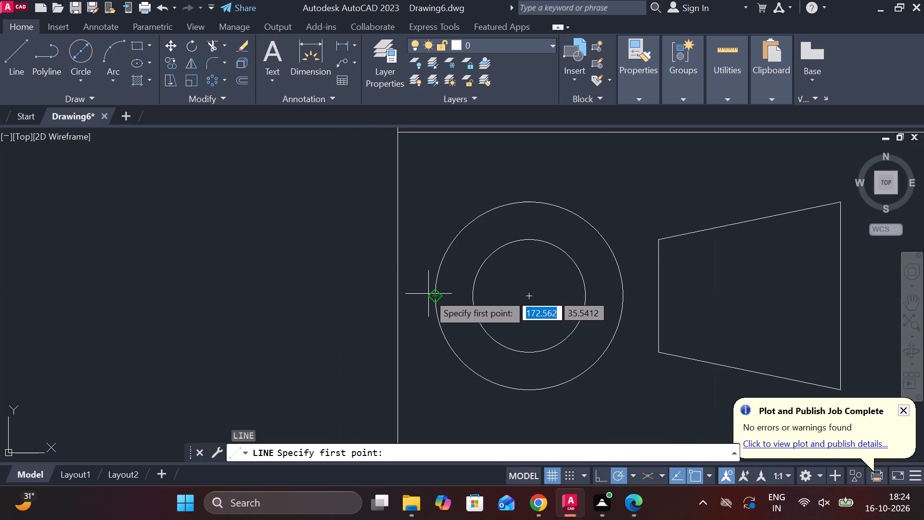
click(419, 294)
middle_drag(594, 298, 435, 325)
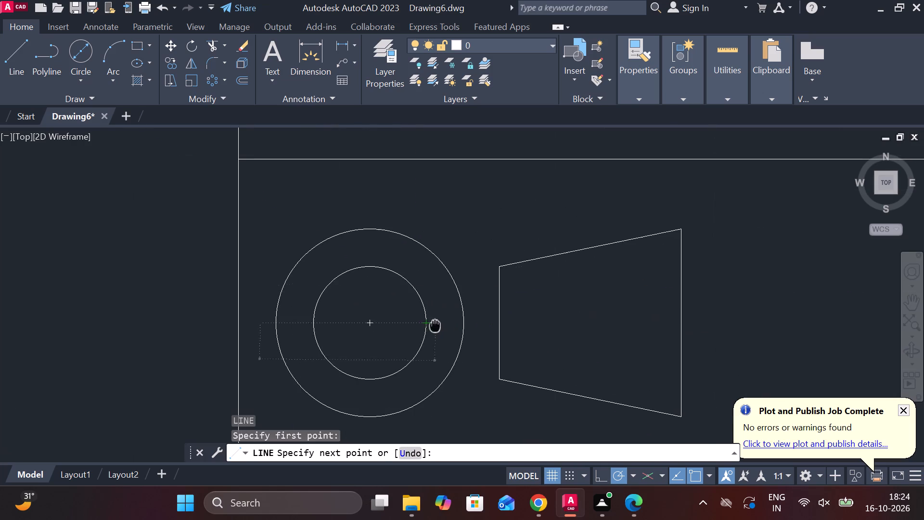
click(719, 326)
key(Escape)
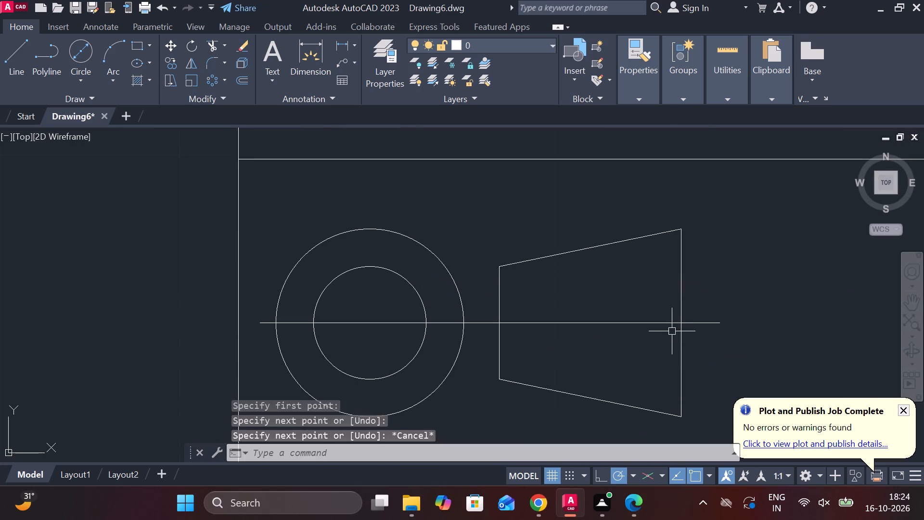
Draw a vertical centre line through the two concentric circles, extending slightly above and below the outer circle.
key(space)
middle_drag(445, 318, 514, 302)
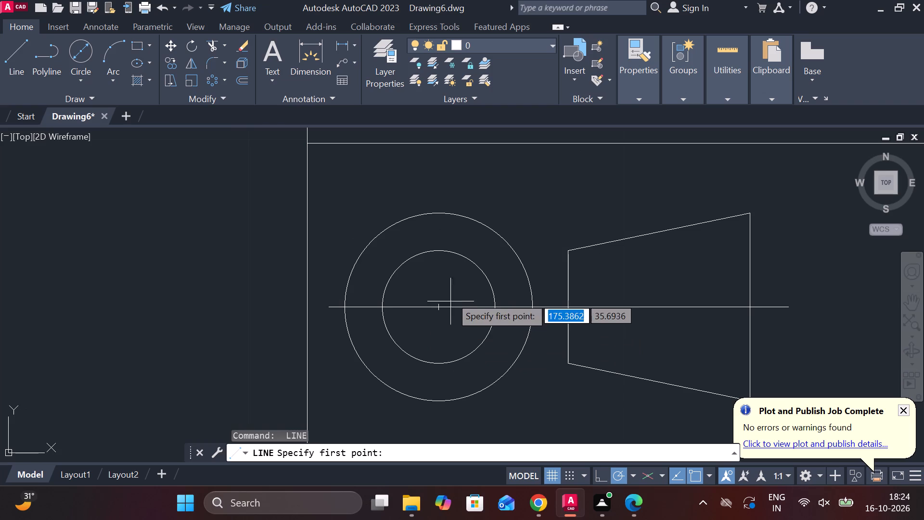
scroll(224, 13, down, 1)
scroll(457, 226, down, 1)
scroll(457, 226, up, 1)
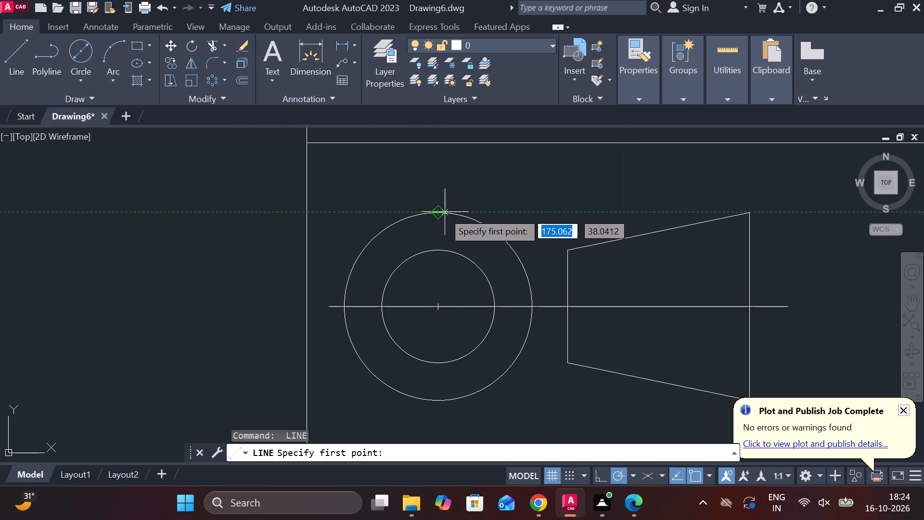
click(442, 184)
middle_drag(444, 259, 457, 180)
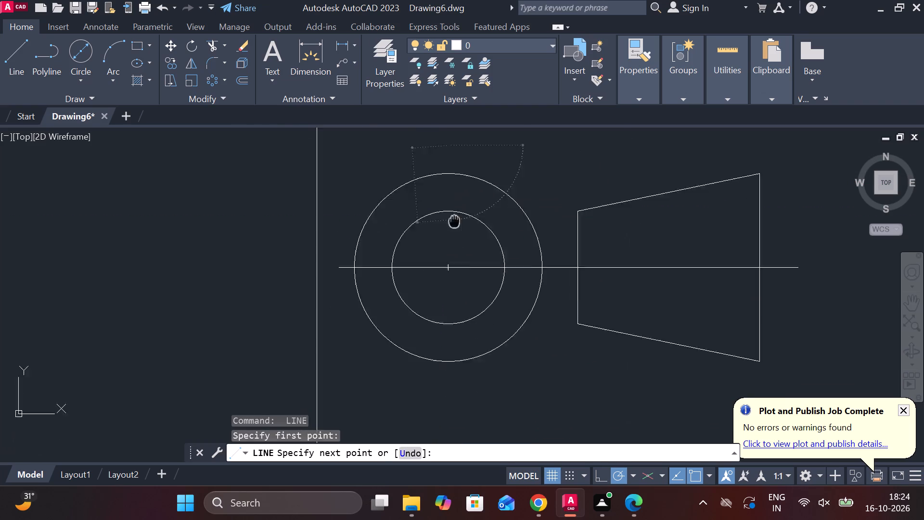
middle_drag(457, 180, 457, 180)
click(449, 355)
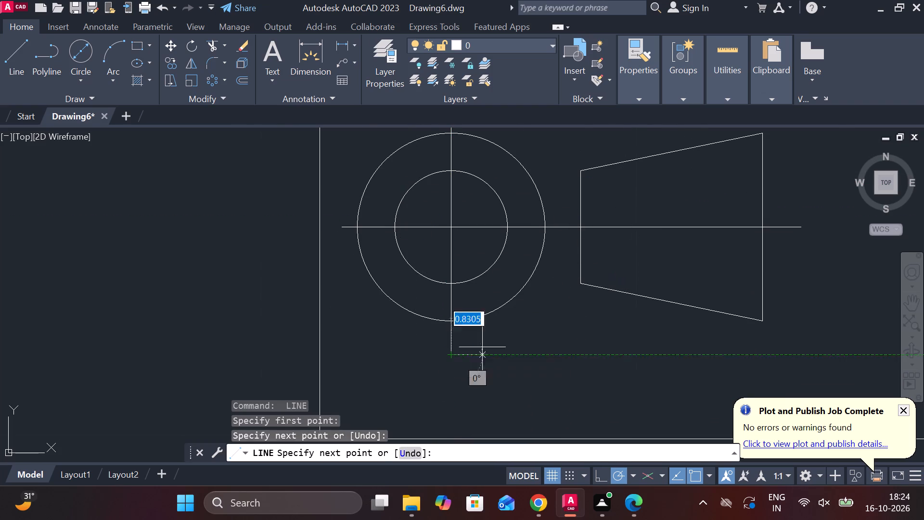
key(Escape)
Move the whole projection symbol, circles, trapezoid and centre lines, to the middle of the cell below SCALE 1:1.
scroll(591, 316, down, 1)
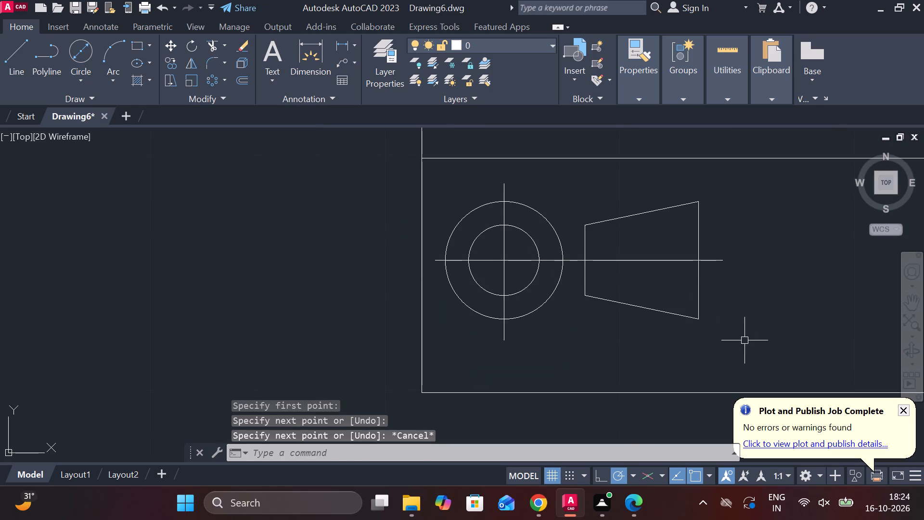
click(744, 342)
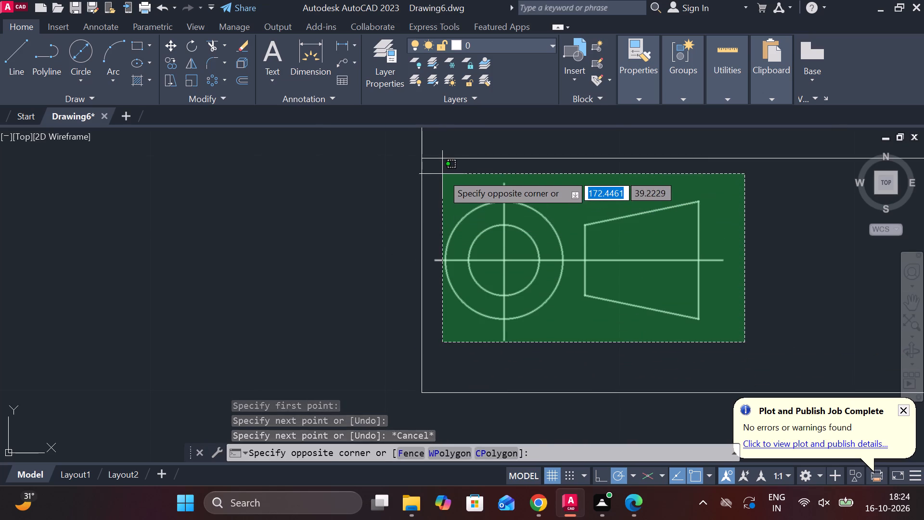
click(437, 178)
key(m)
key(Return)
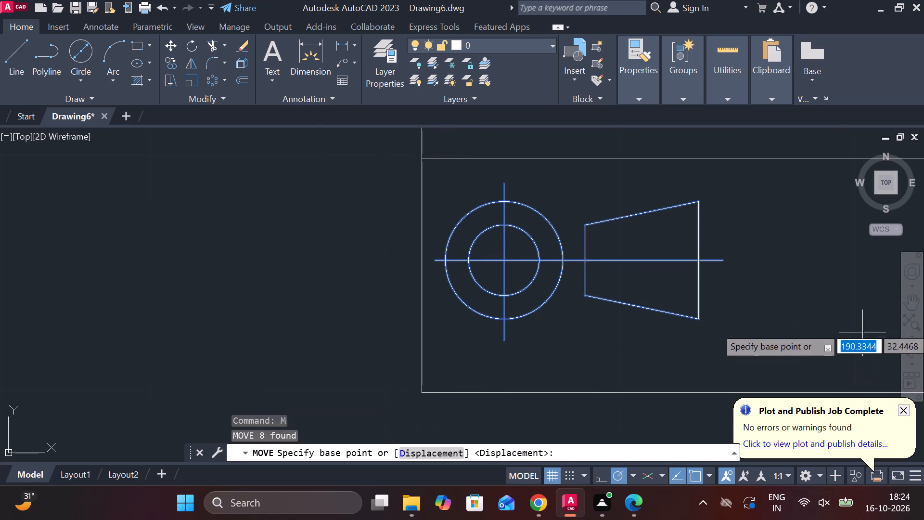
click(727, 295)
scroll(765, 294, down, 1)
middle_drag(765, 293, 601, 298)
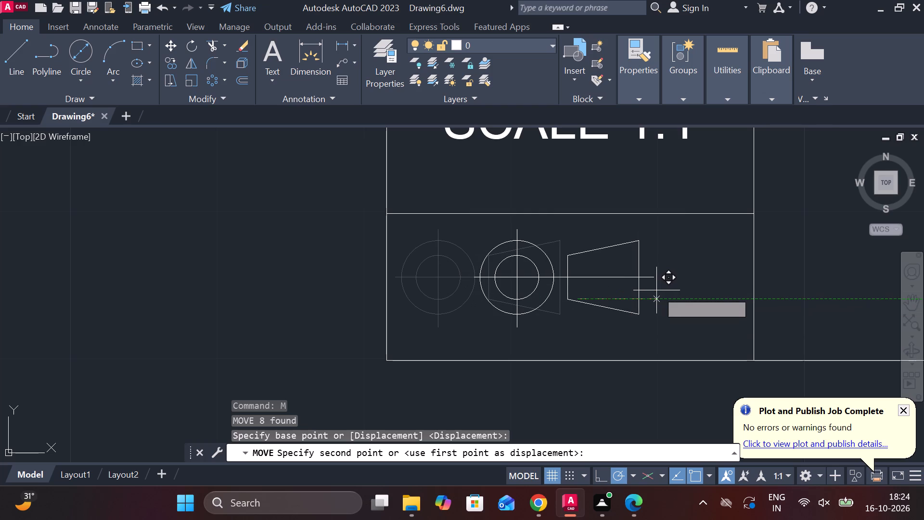
click(656, 290)
Add the multiline text AUTO CAD at height 15 in the title block's large empty cell, widening its frame to fit one line.
scroll(673, 290, down, 3)
middle_drag(700, 278, 372, 333)
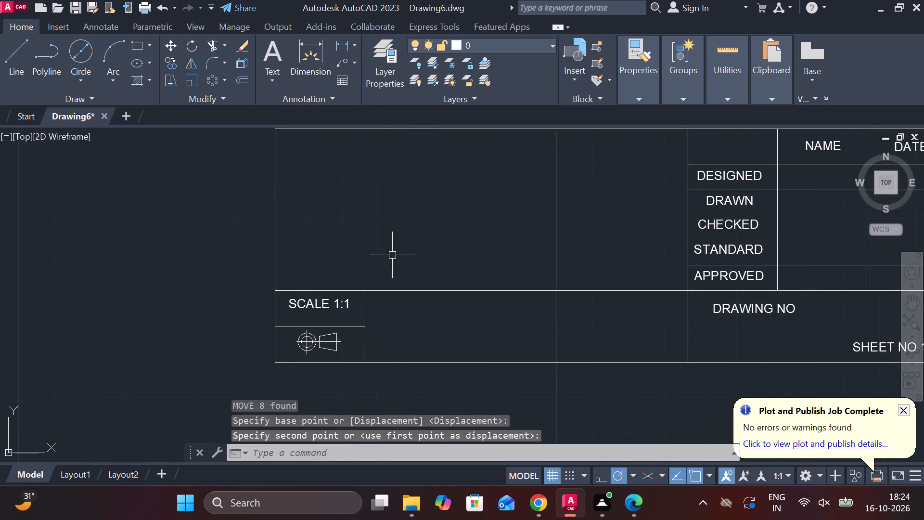
middle_drag(389, 252, 396, 268)
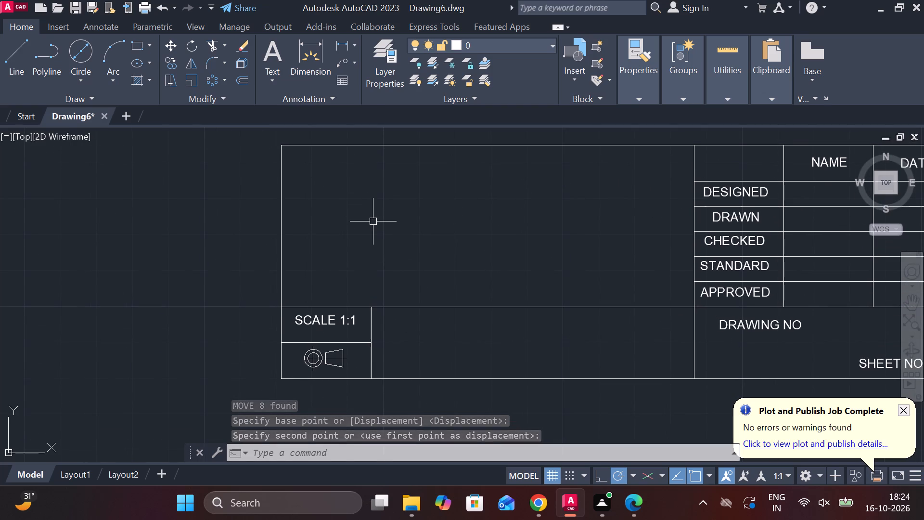
text(MT)
key(space)
click(350, 185)
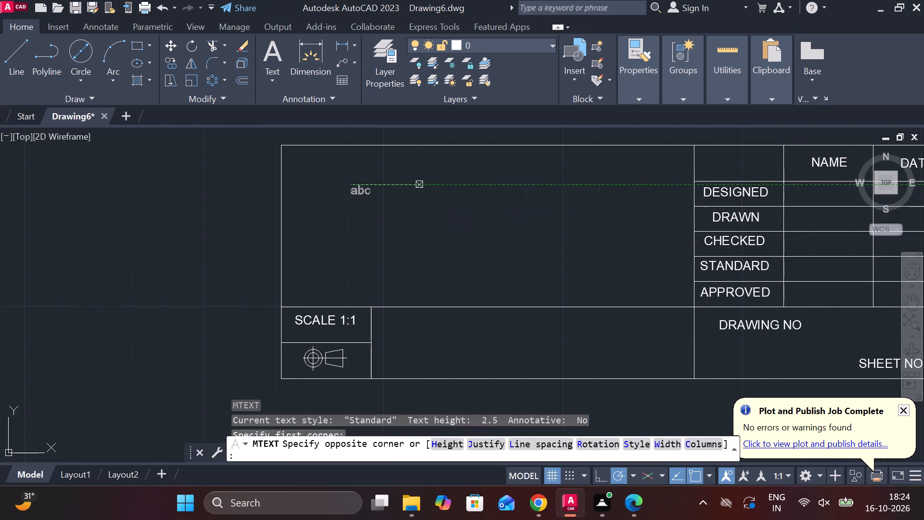
click(643, 267)
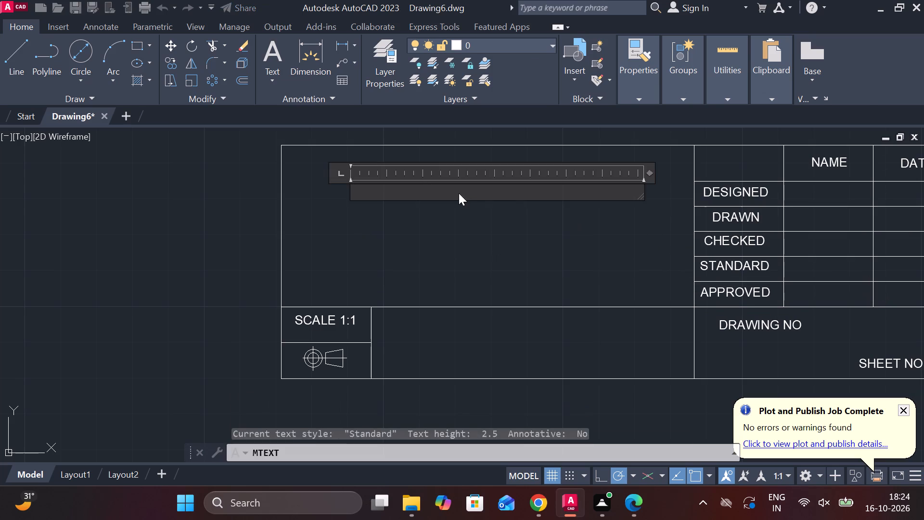
click(145, 63)
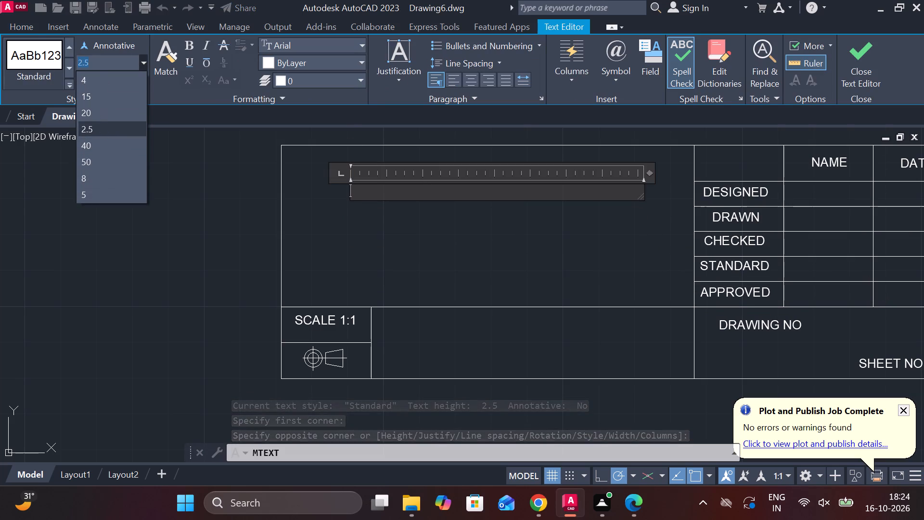
text(10)
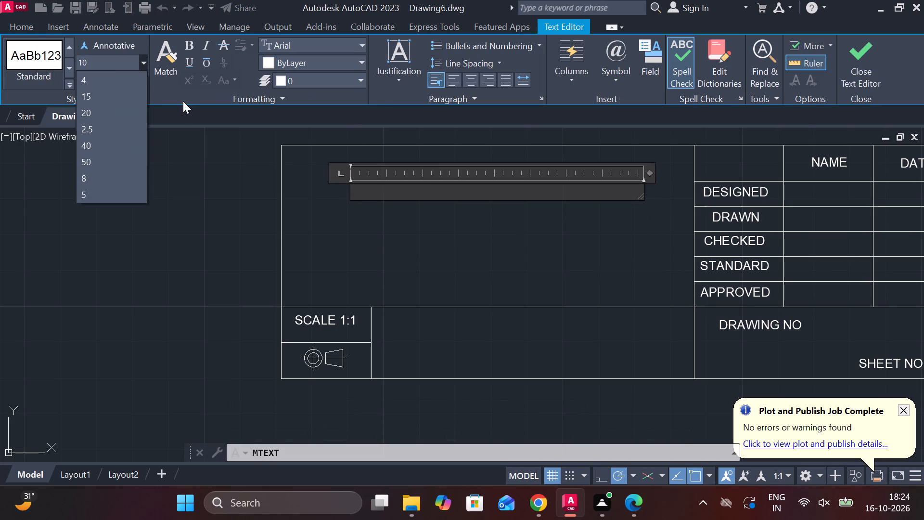
key(Return)
key(a)
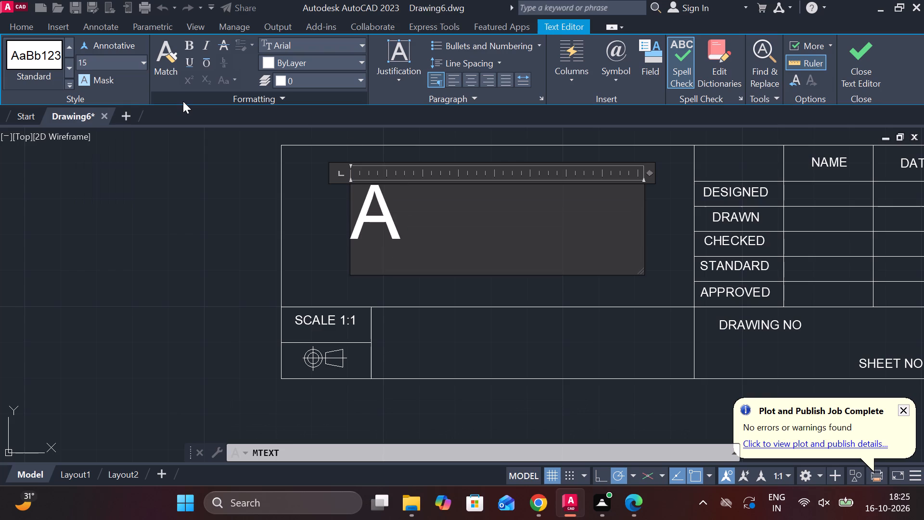
text(UTO CAD)
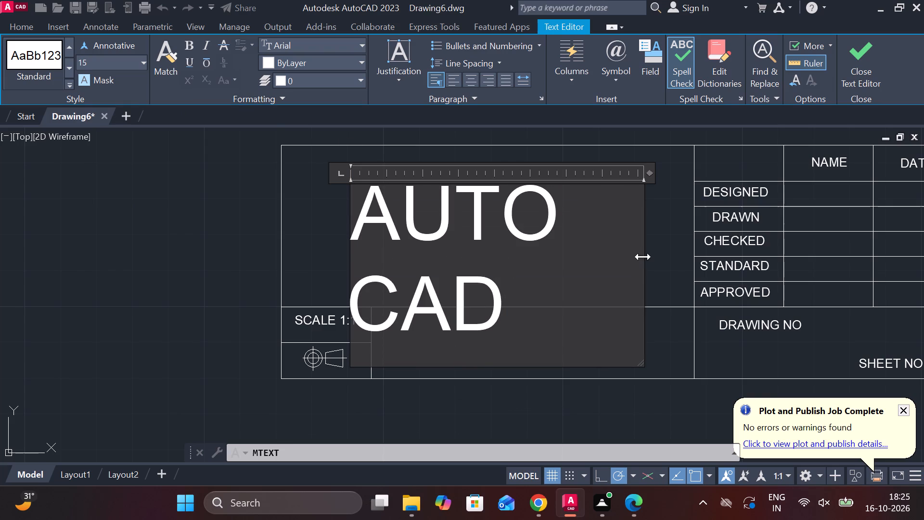
drag(644, 255, 784, 211)
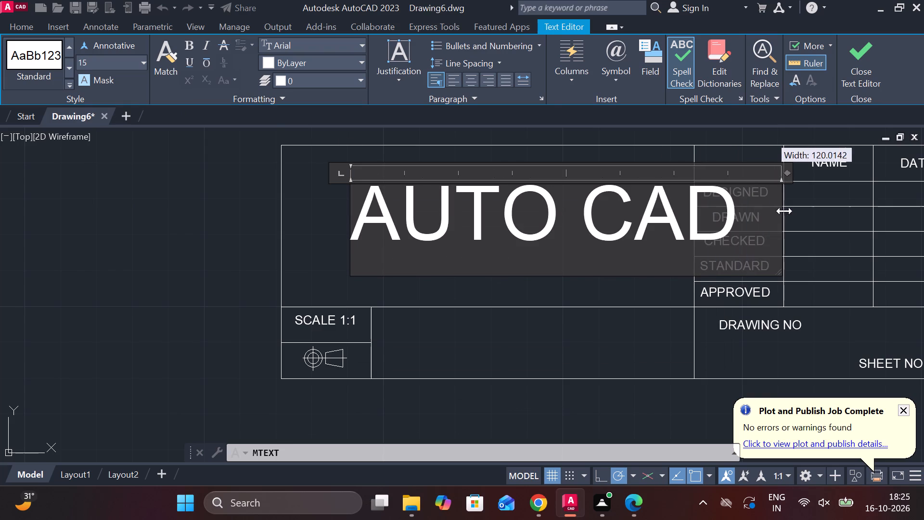
drag(784, 211, 745, 216)
click(858, 76)
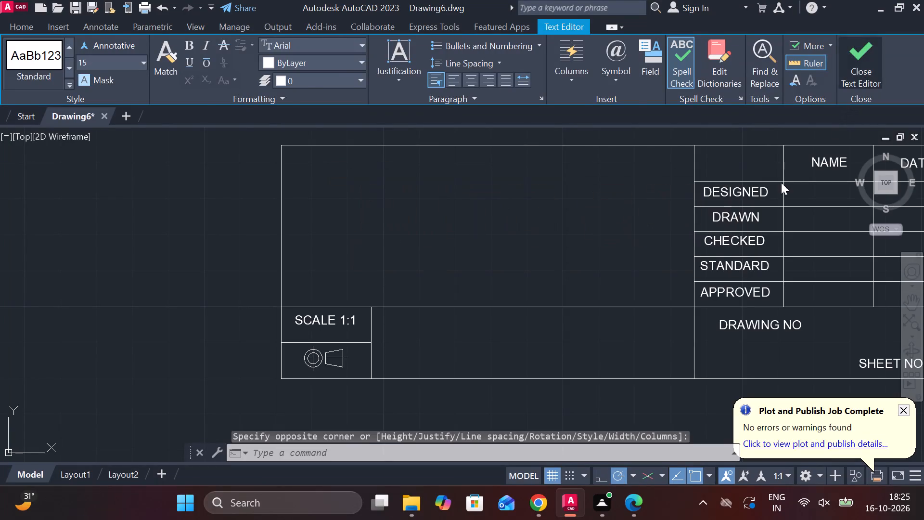
scroll(496, 234, down, 1)
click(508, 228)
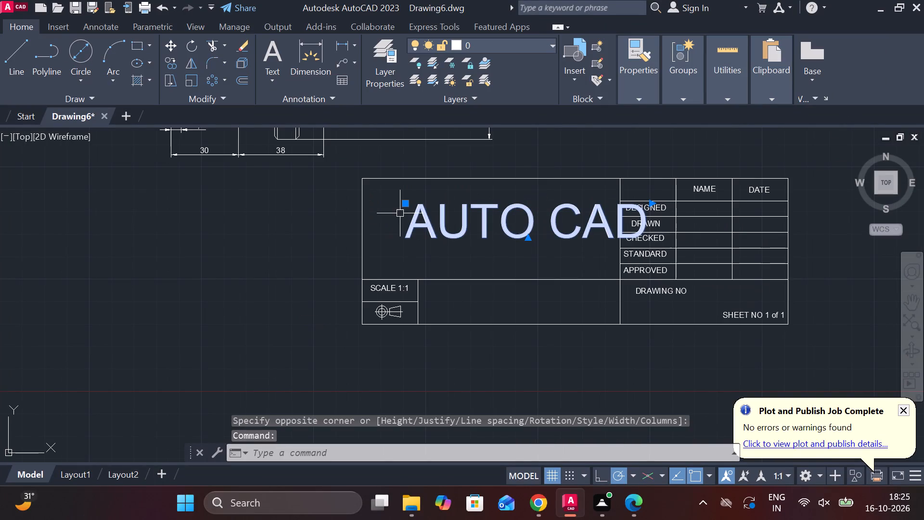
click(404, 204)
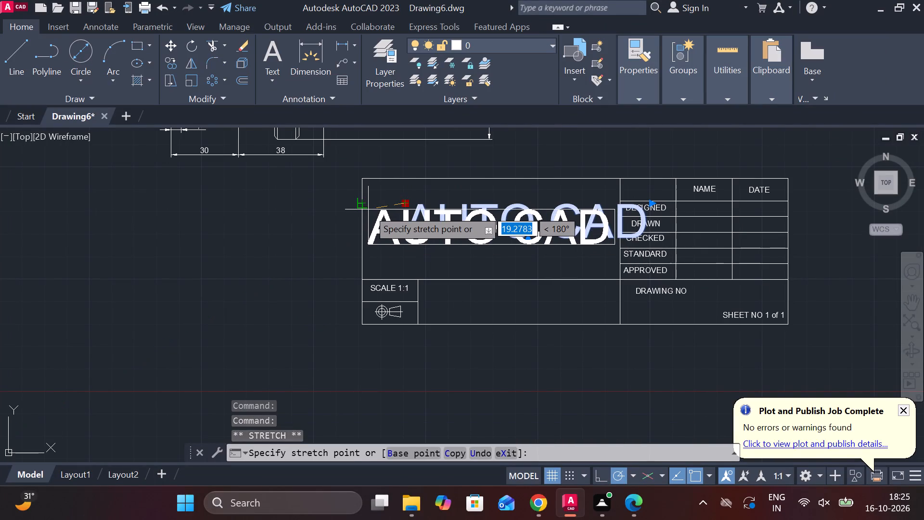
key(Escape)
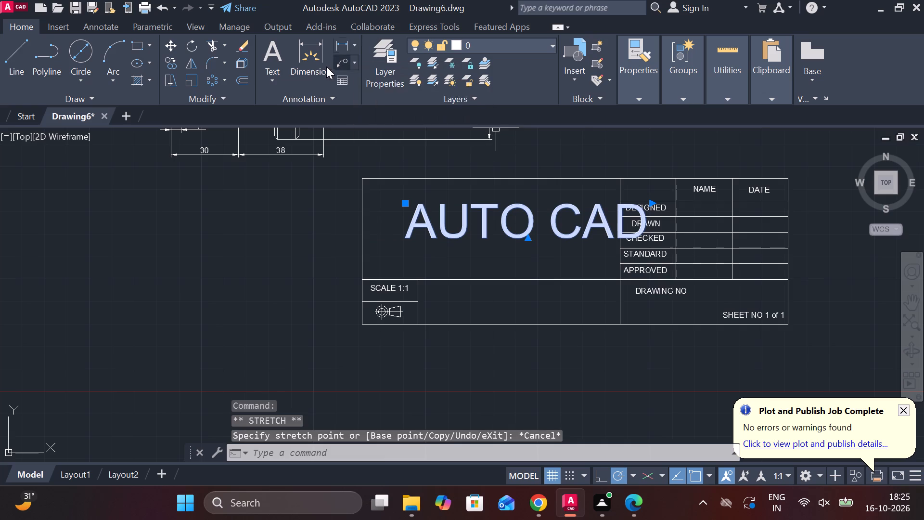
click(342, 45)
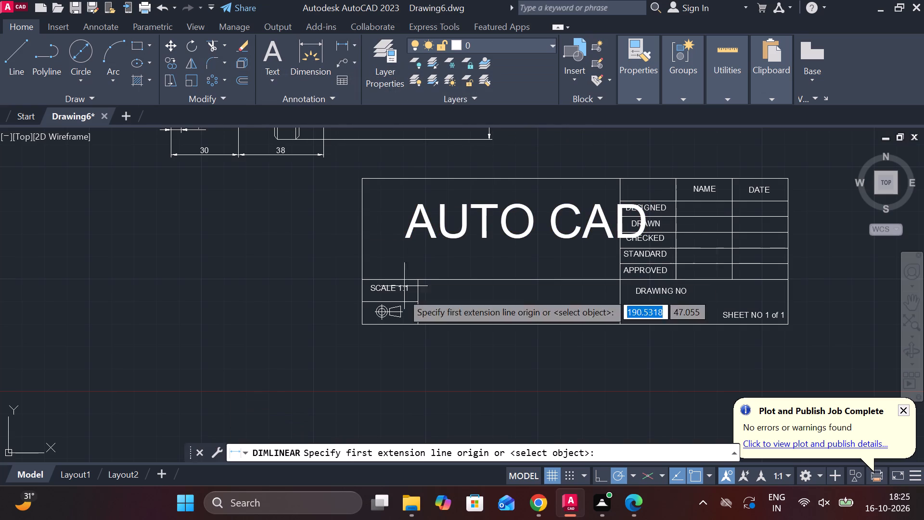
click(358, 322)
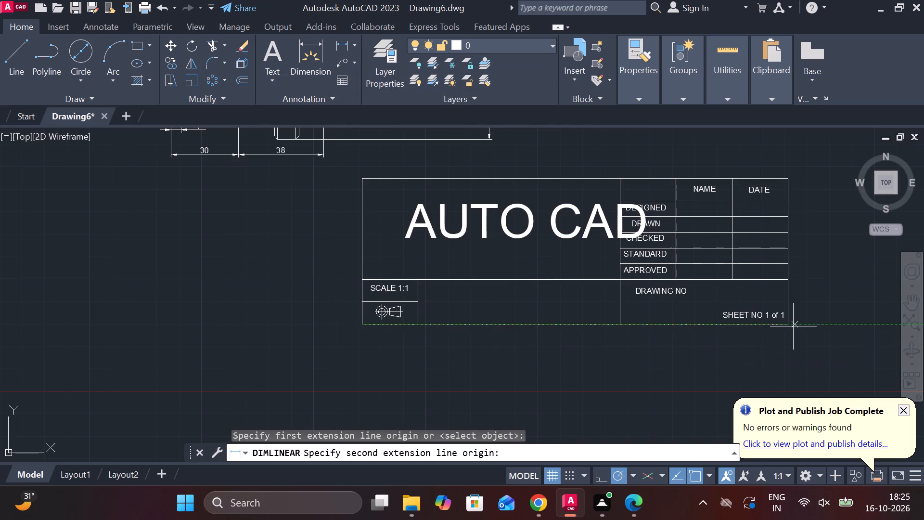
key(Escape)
Set the AUTO CAD text's height to 9.
middle_drag(625, 342, 638, 345)
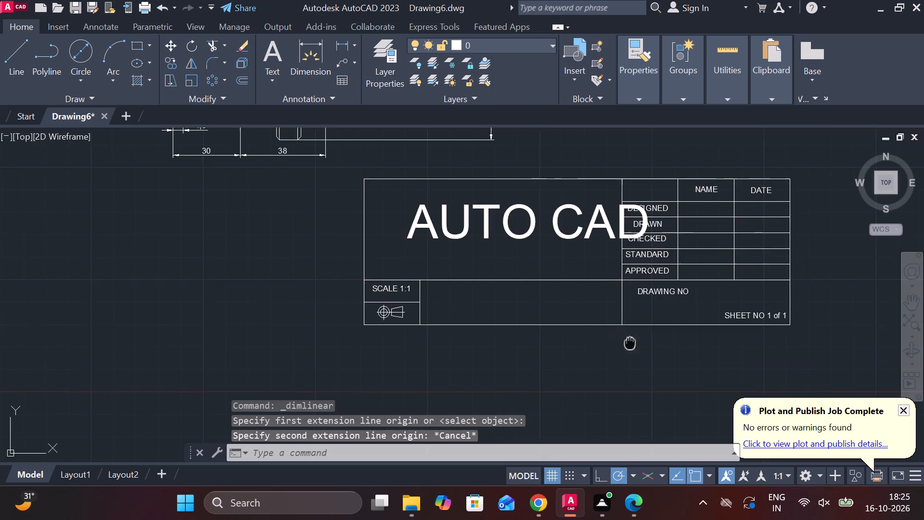
middle_drag(638, 345, 661, 386)
double_click(540, 254)
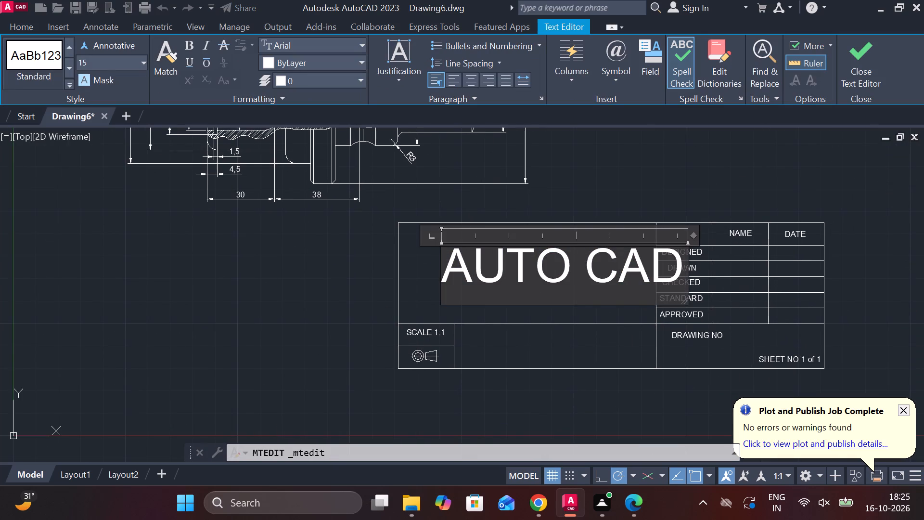
drag(679, 268, 432, 275)
click(110, 65)
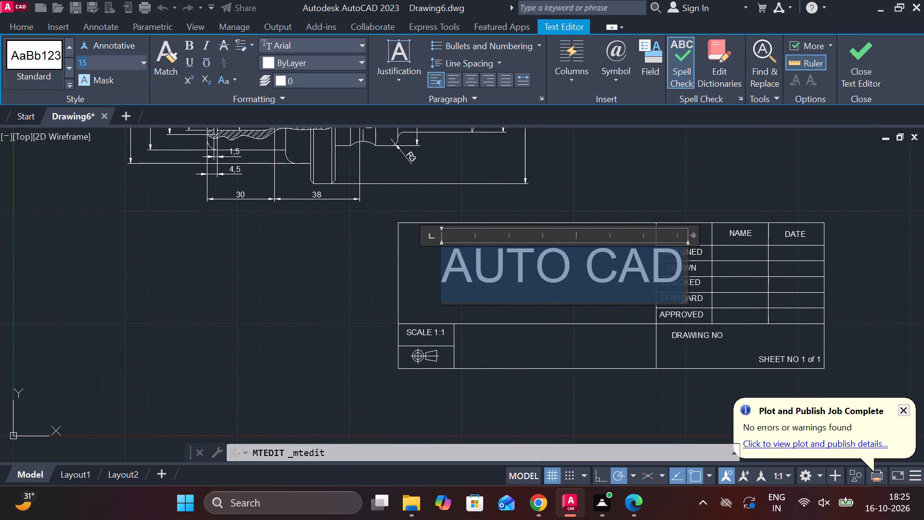
key(9)
key(Return)
click(849, 57)
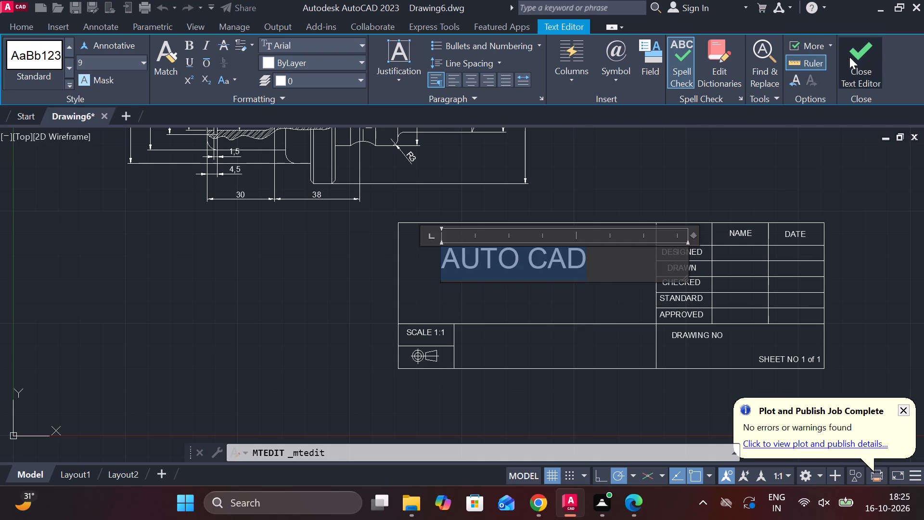
Narrow the AUTO CAD text frame to just fit its wording and centre-align the text.
click(577, 248)
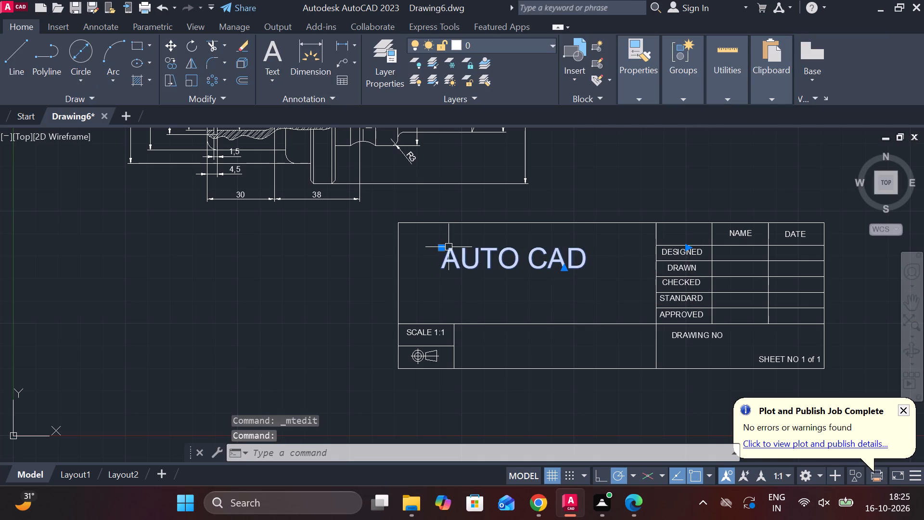
double_click(488, 259)
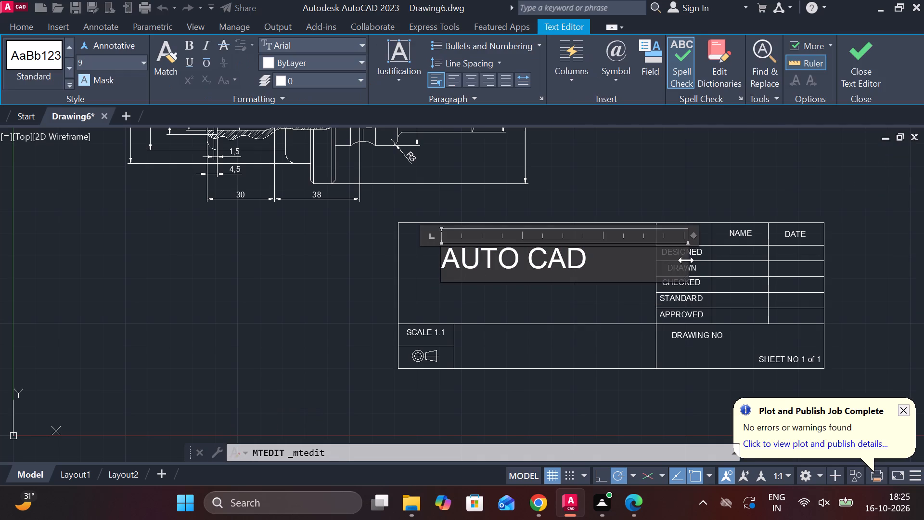
drag(686, 260, 595, 272)
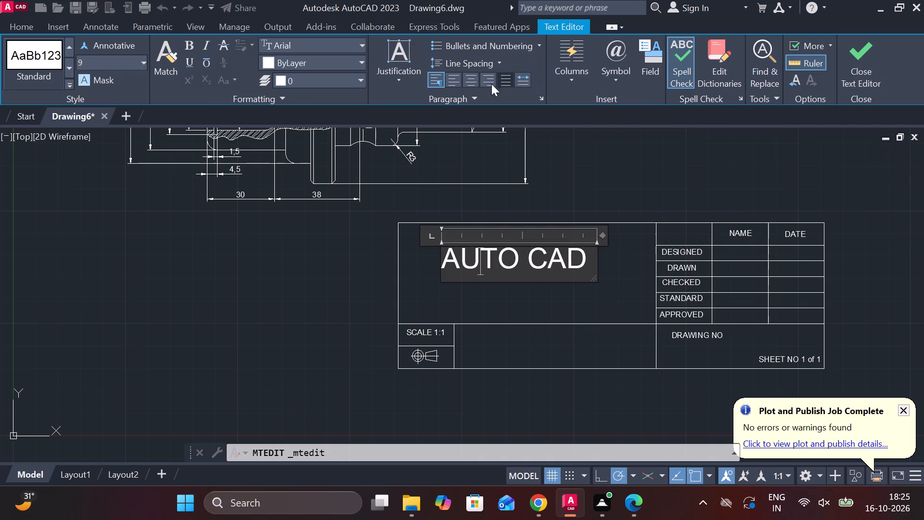
click(476, 84)
click(877, 64)
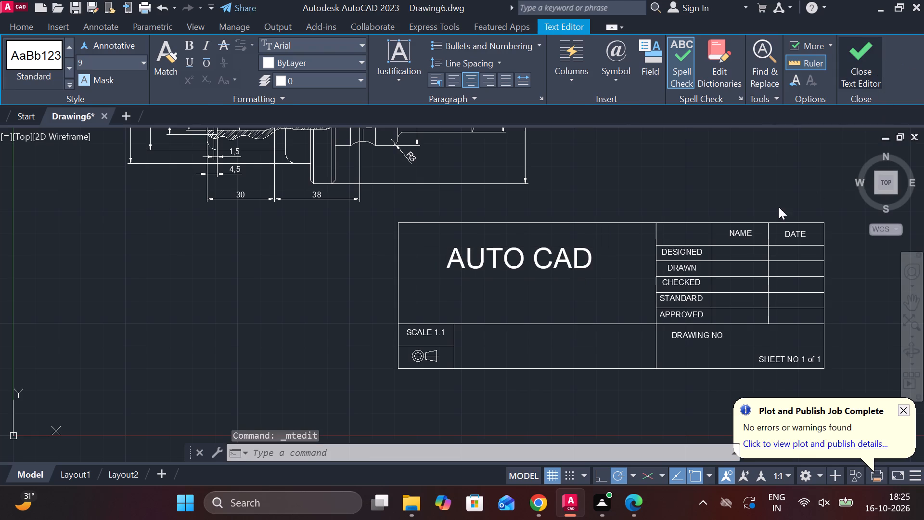
Move the AUTO CAD text down and over to the middle of the title block's large upper cell.
scroll(590, 261, up, 1)
scroll(578, 268, down, 2)
click(539, 261)
scroll(539, 261, up, 1)
scroll(467, 257, up, 2)
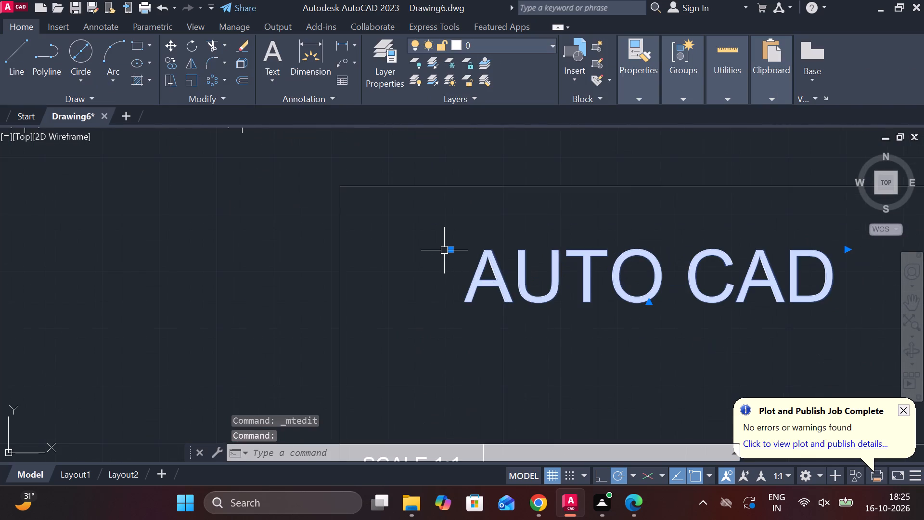
click(451, 249)
scroll(451, 249, down, 1)
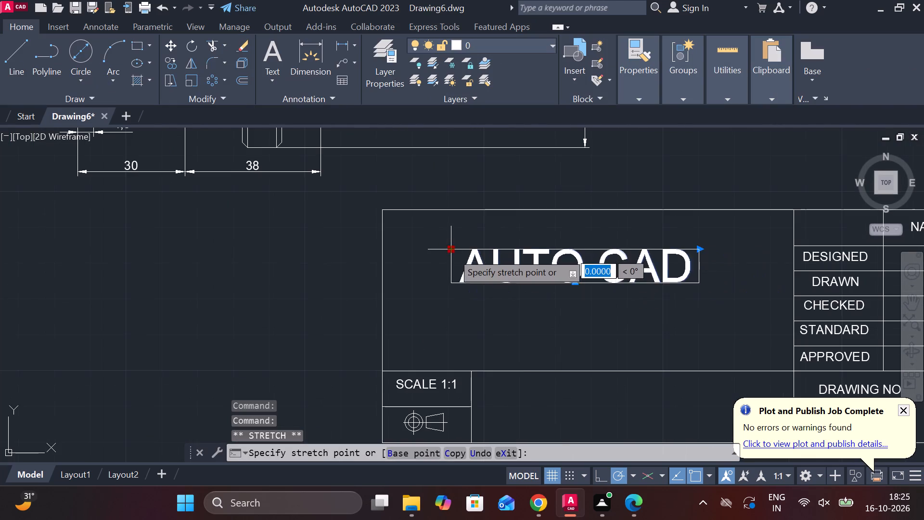
click(467, 269)
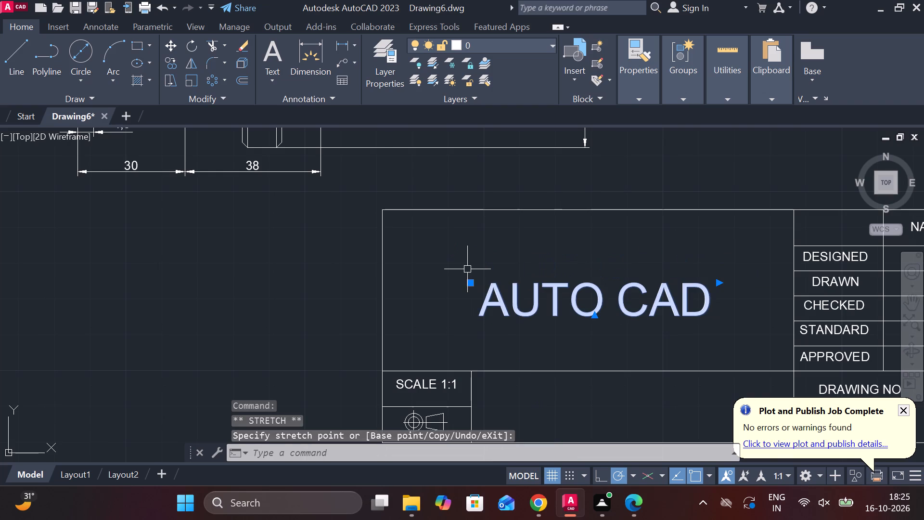
scroll(507, 281, up, 1)
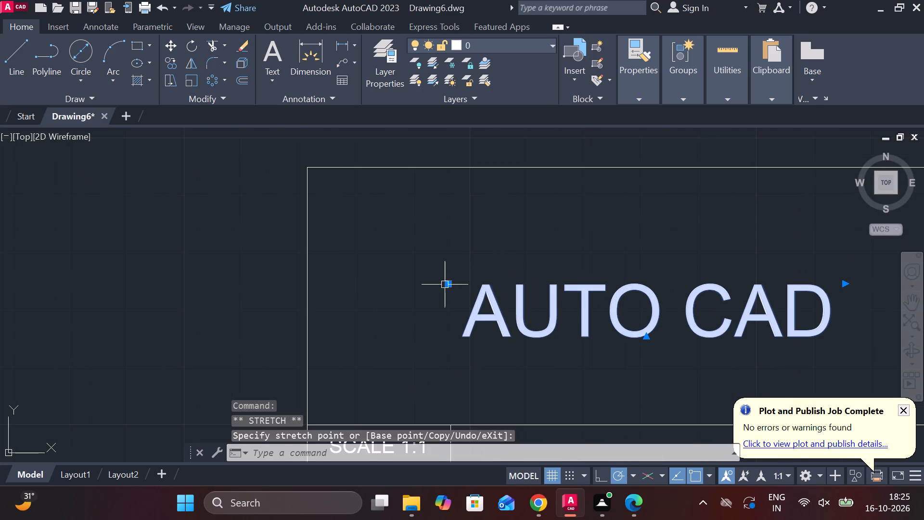
click(446, 285)
click(446, 270)
scroll(458, 281, down, 1)
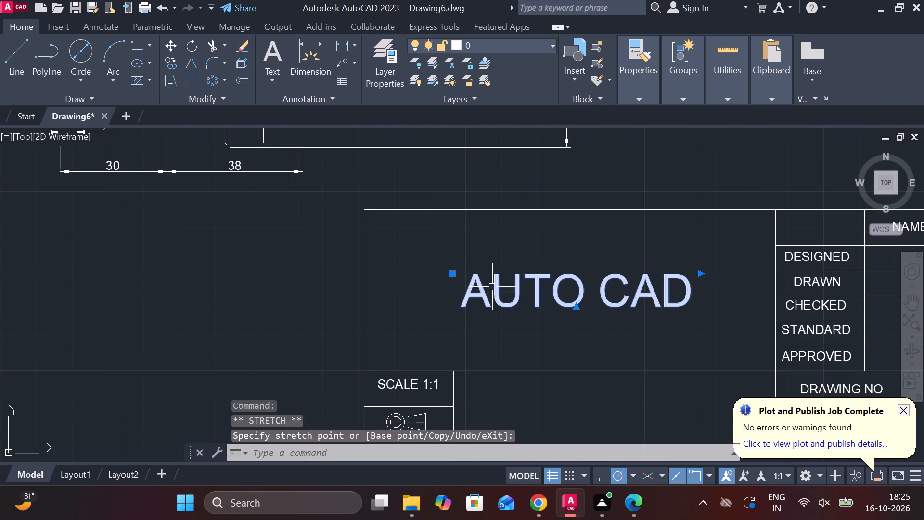
key(Escape)
Add centre-aligned multiline text TITLE at height 2.5 in the upper-left part of the empty cell beside SCALE 1:1.
middle_click(551, 294)
scroll(569, 312, up, 1)
middle_drag(544, 350, 571, 189)
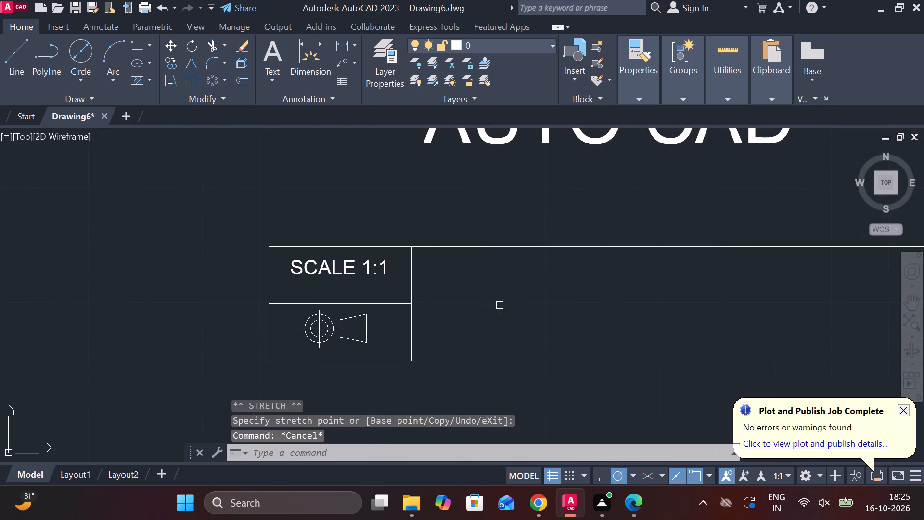
text(MT)
key(space)
scroll(492, 303, up, 1)
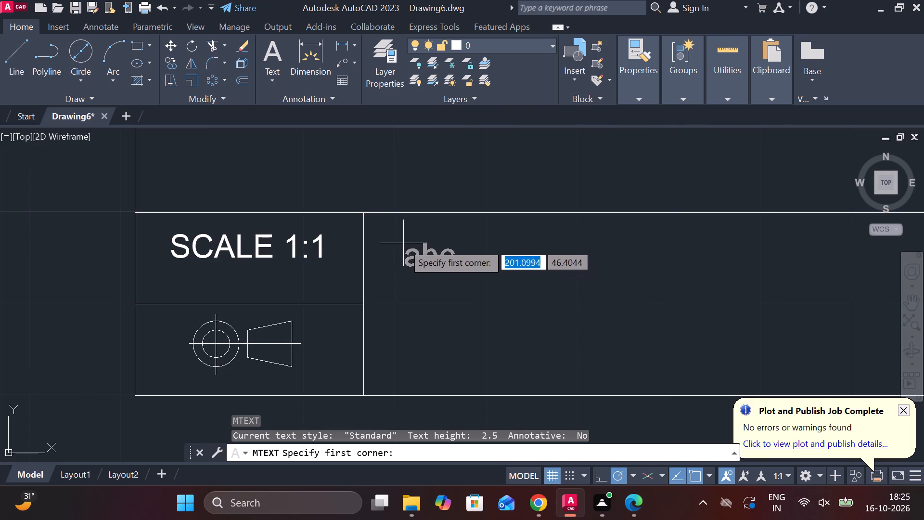
click(400, 241)
click(543, 273)
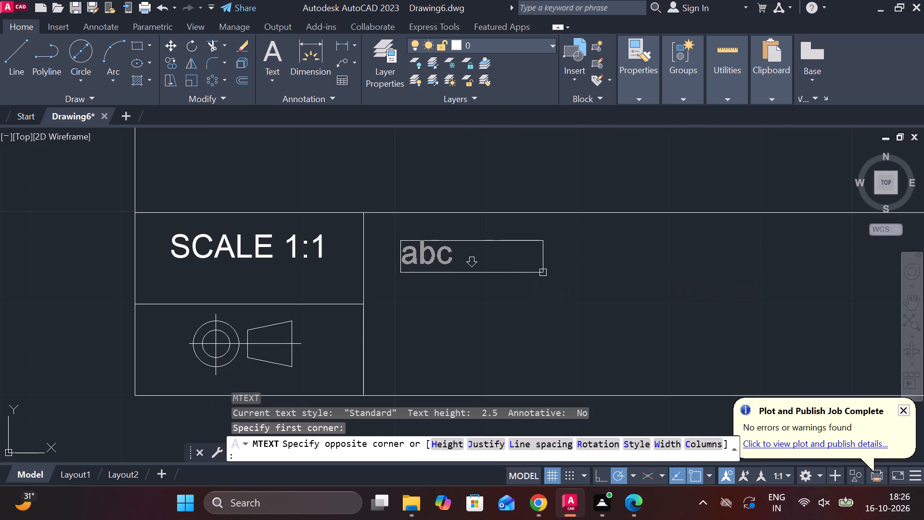
click(477, 80)
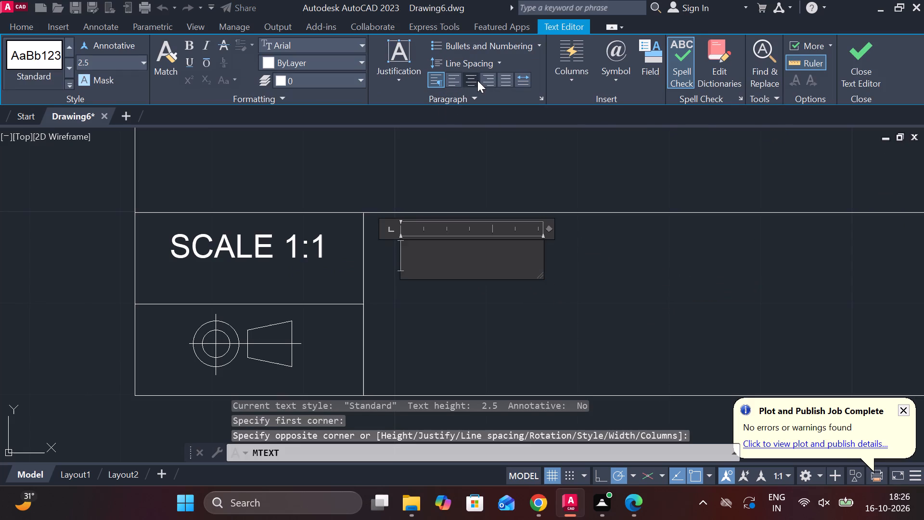
text(TI)
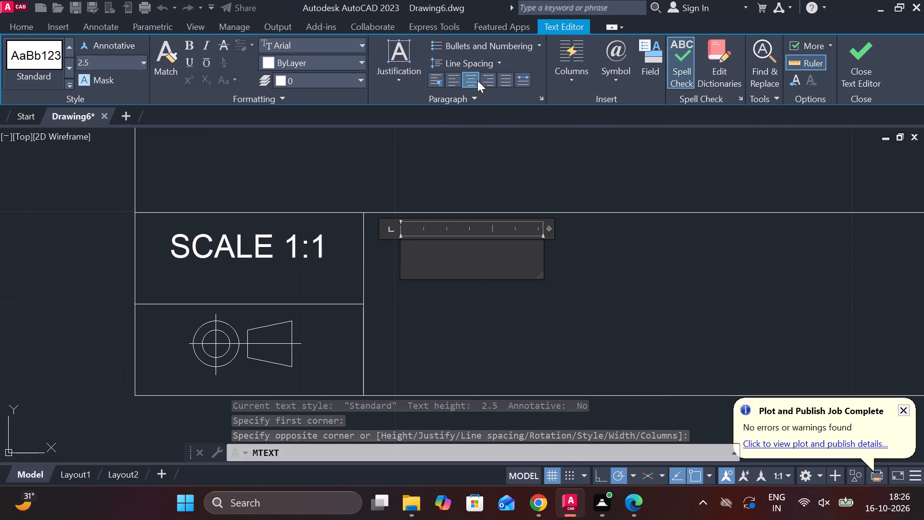
text(TL)
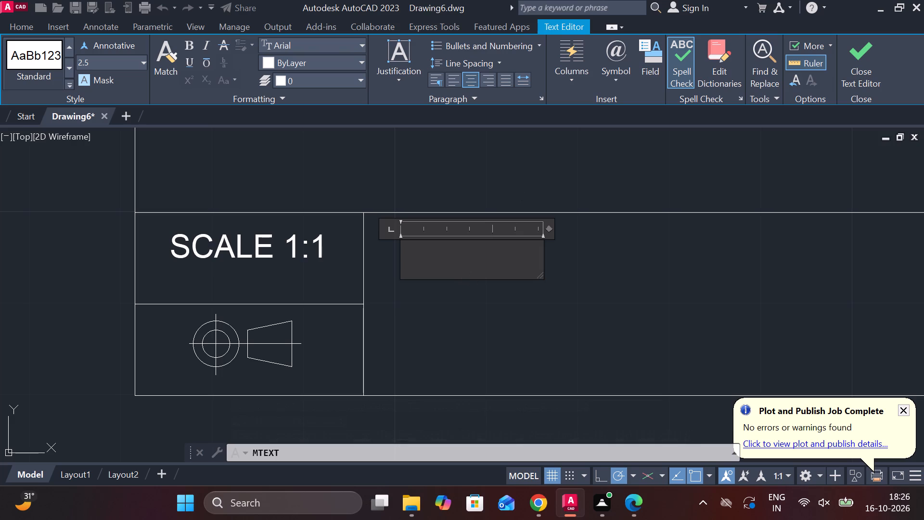
text(TI)
text(TLE)
click(866, 73)
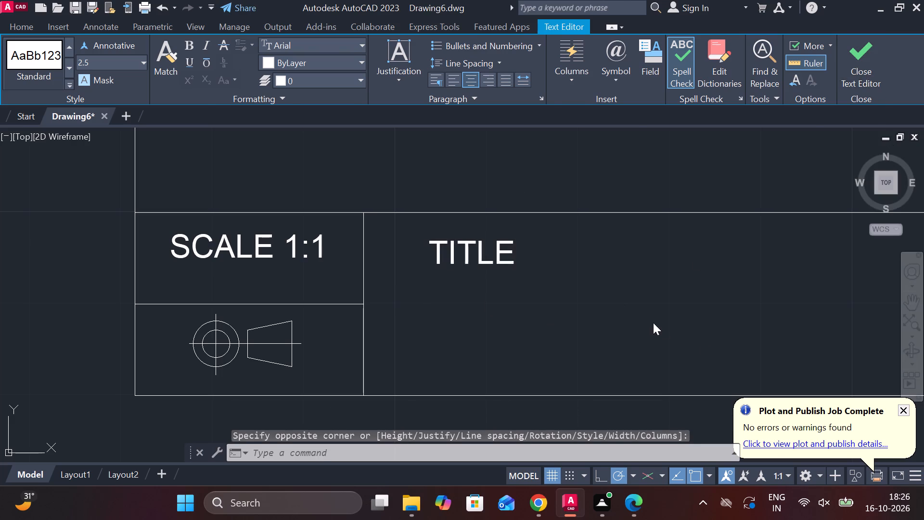
Add centre-aligned multiline text MECHANICAL MACHINE COMPONENT at height 2.5 in the title cell, below and to the right of TITLE.
scroll(653, 323, down, 1)
middle_drag(639, 316, 536, 303)
key(space)
click(488, 285)
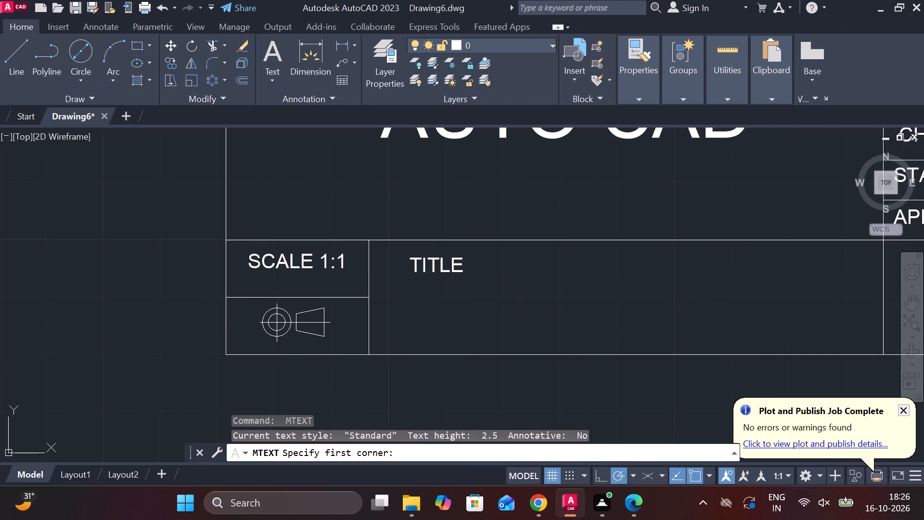
click(843, 314)
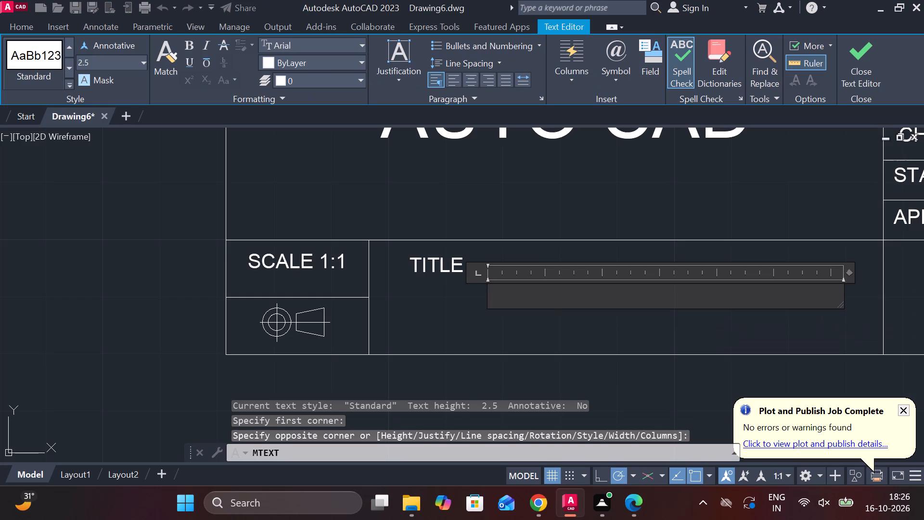
text(MECH)
text(ANI)
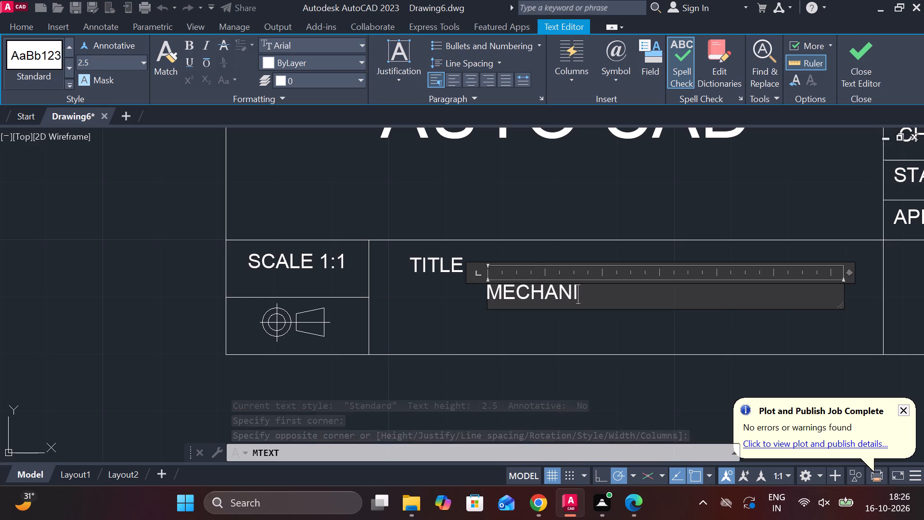
text(CAL MACHINE COMPONENT)
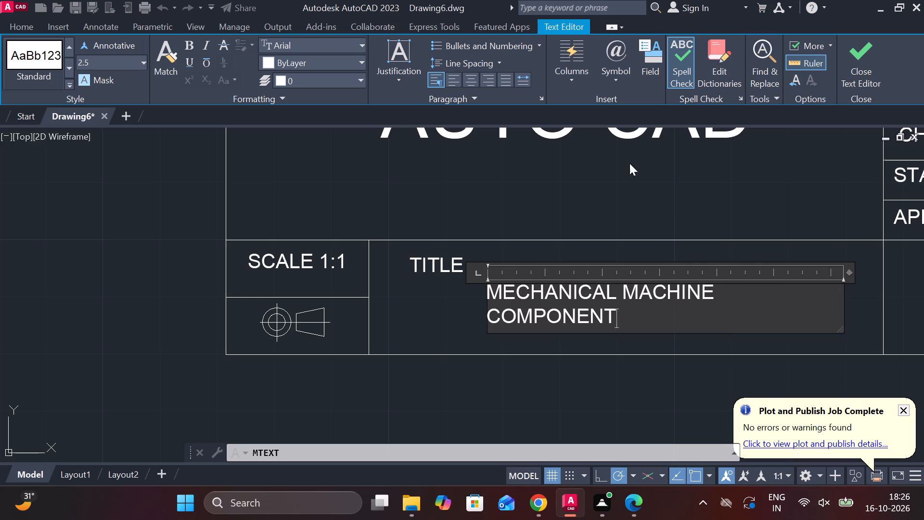
click(475, 84)
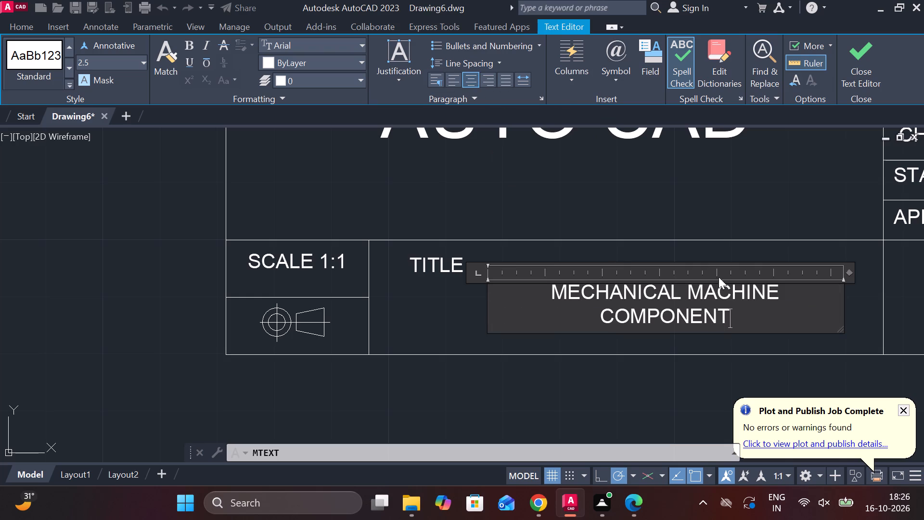
click(871, 59)
Save the drawing in Documents under the file name MECHANICAL MACHINE COMPONENT.
middle_drag(806, 270, 718, 266)
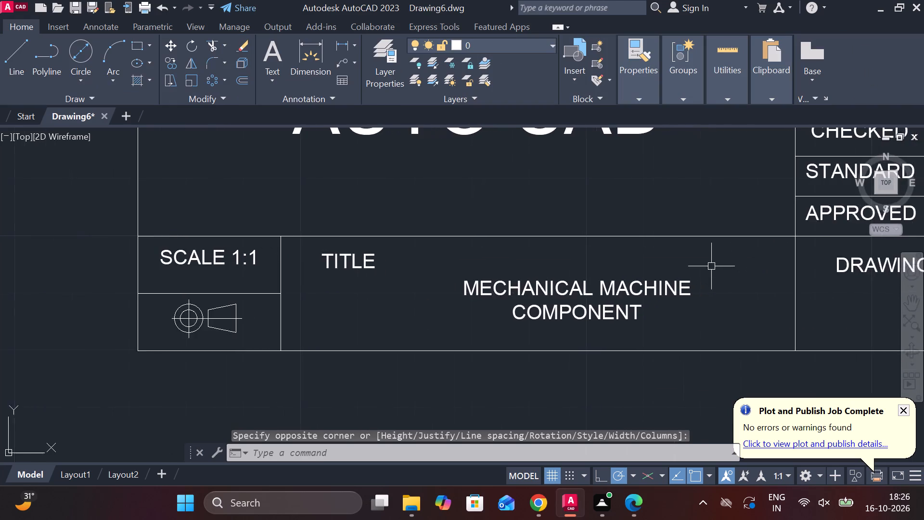
scroll(711, 266, down, 1)
scroll(654, 280, down, 2)
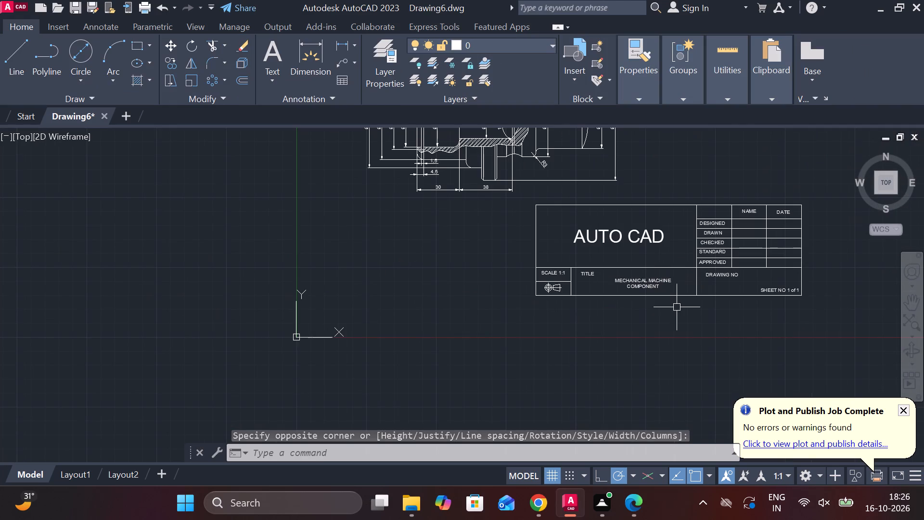
key(ctrl+s)
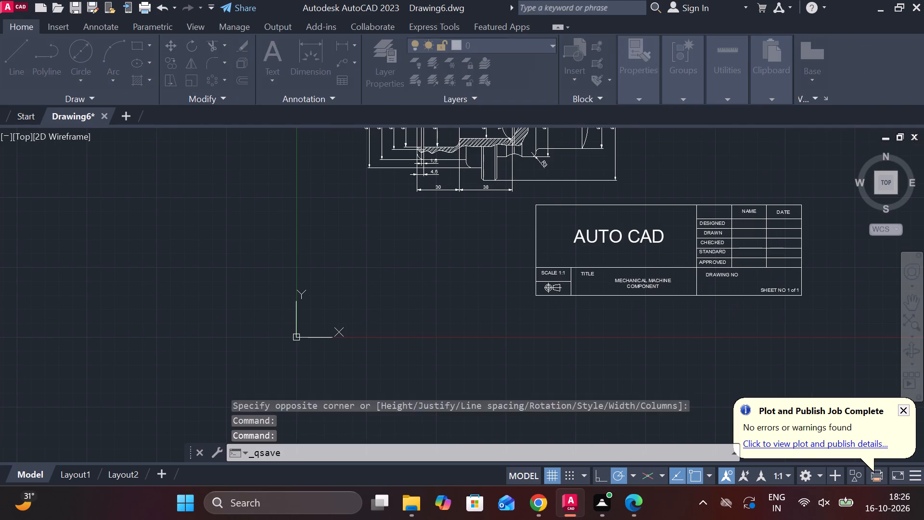
text(MECHANICA)
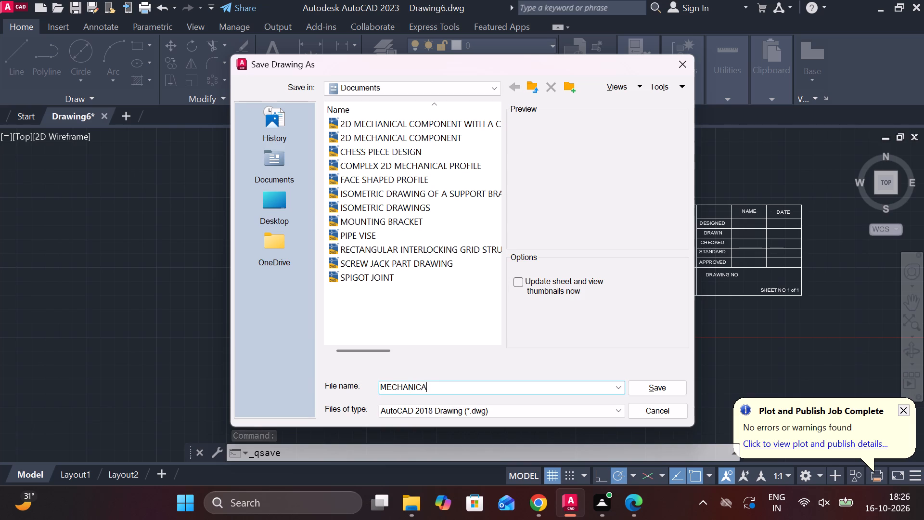
text(L MACHINE)
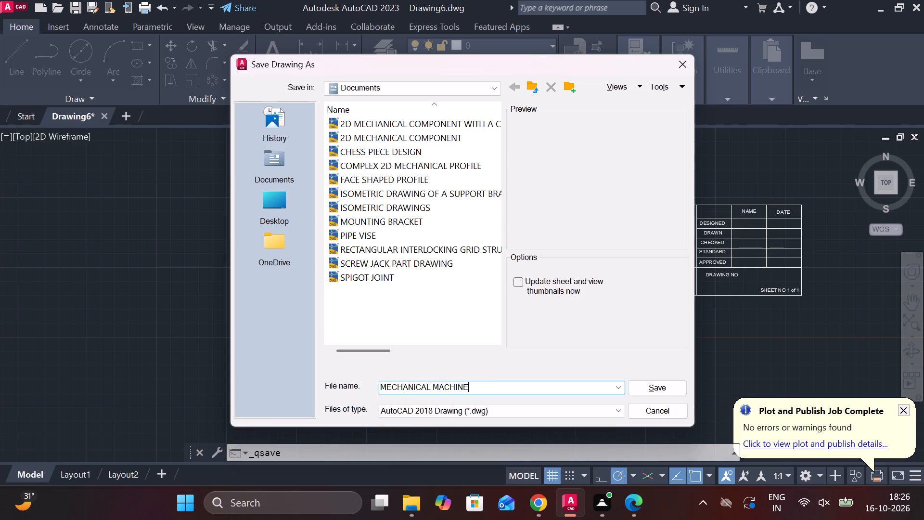
key(space)
text(COMPONENT)
click(640, 390)
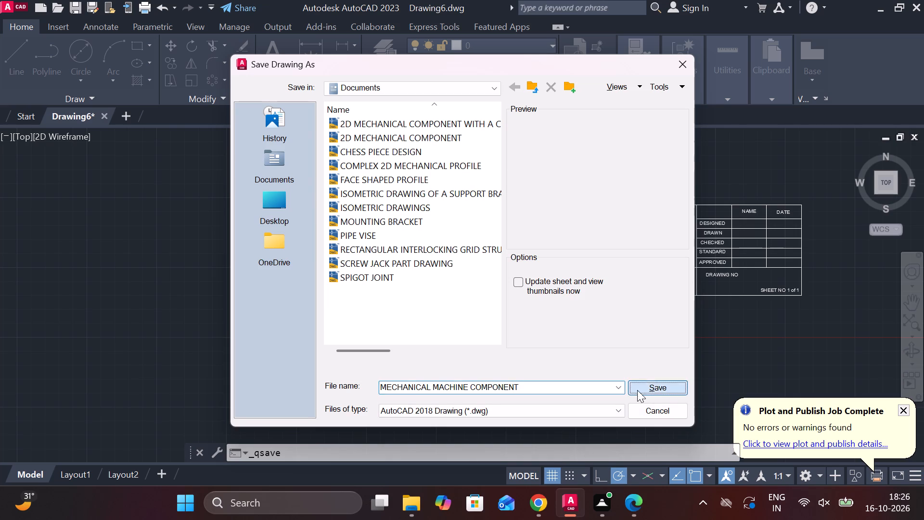
Draw a border rectangle about 347 × 217 around the whole drawing, starting from the title block's lower-right corner.
middle_drag(563, 318, 364, 357)
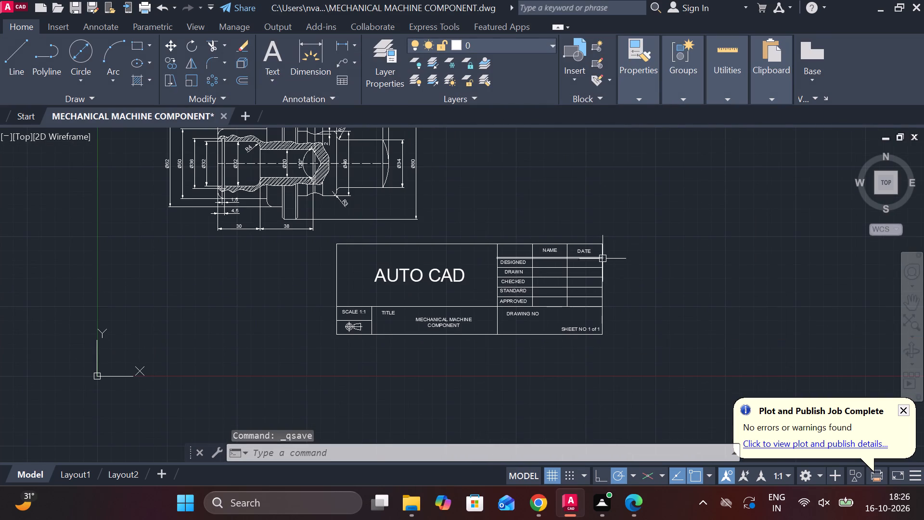
click(142, 44)
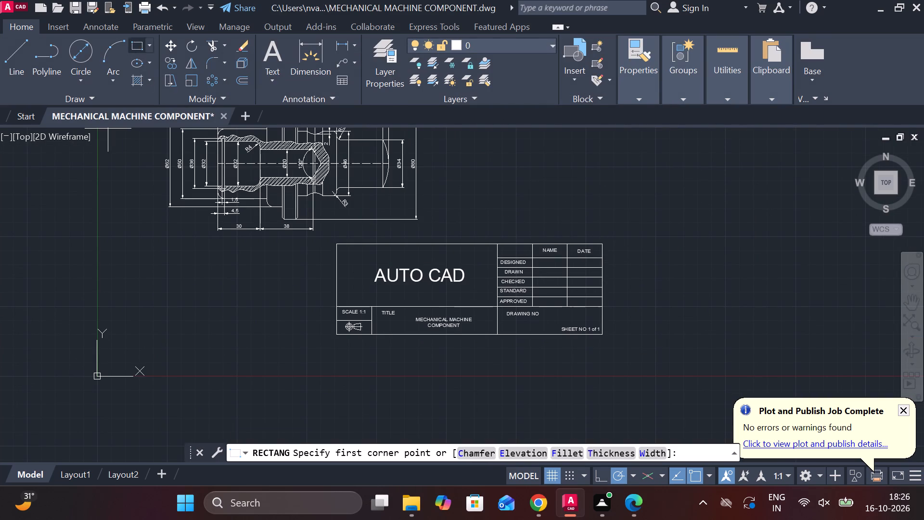
click(596, 338)
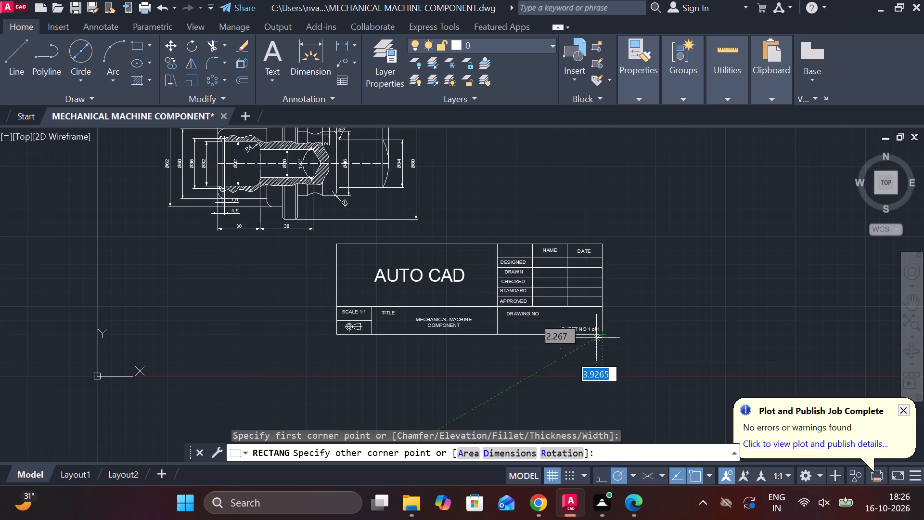
middle_drag(313, 252, 394, 317)
middle_drag(329, 219, 351, 263)
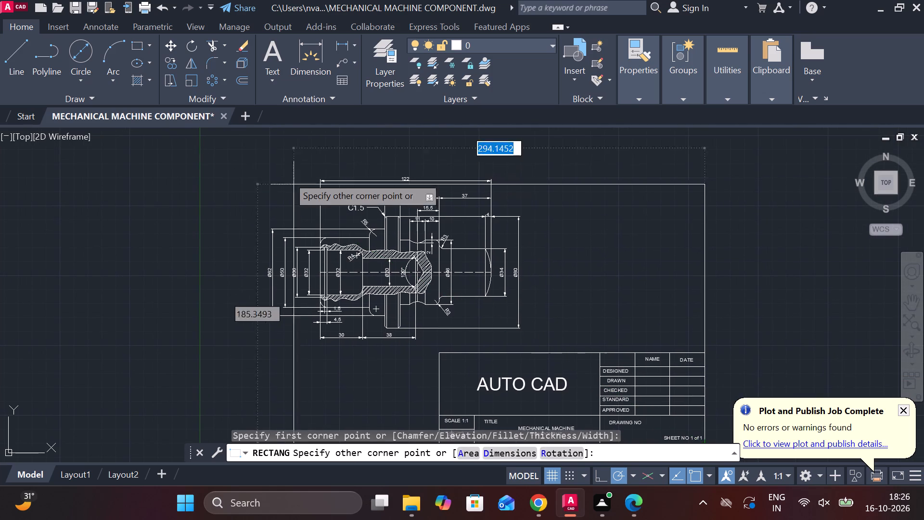
click(219, 140)
Save the drawing with its new border.
scroll(461, 204, down, 1)
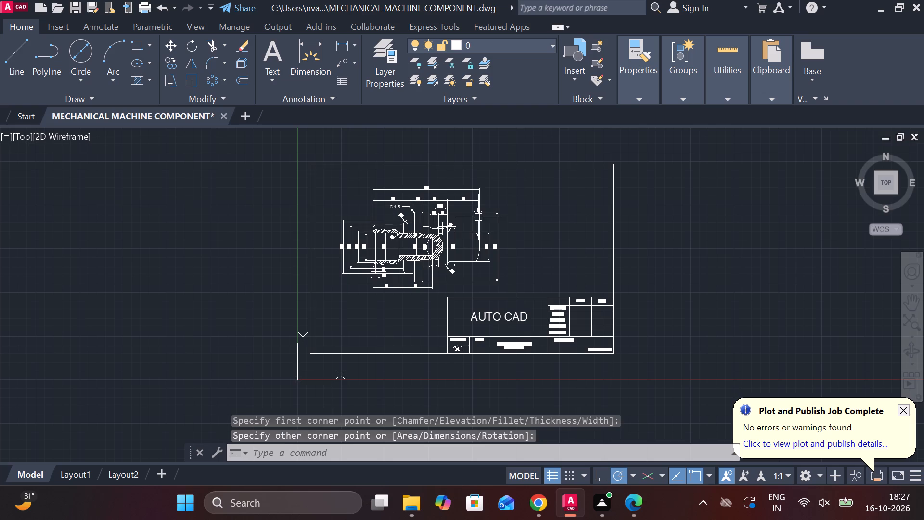
key(ctrl+s)
text(LOG)
click(750, 298)
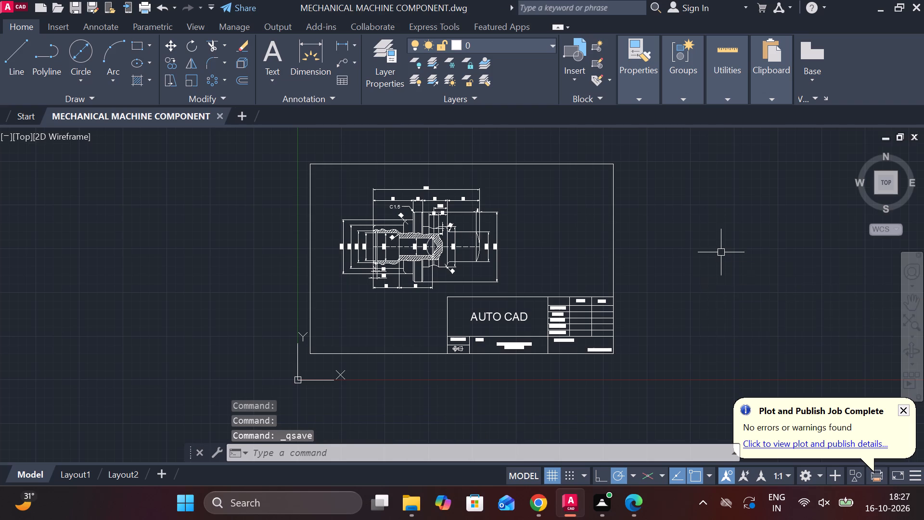
key(ctrl+s)
Set up a plot of the model with the DWG To PDF.pc3 plotter and landscape orientation.
text(PLOT)
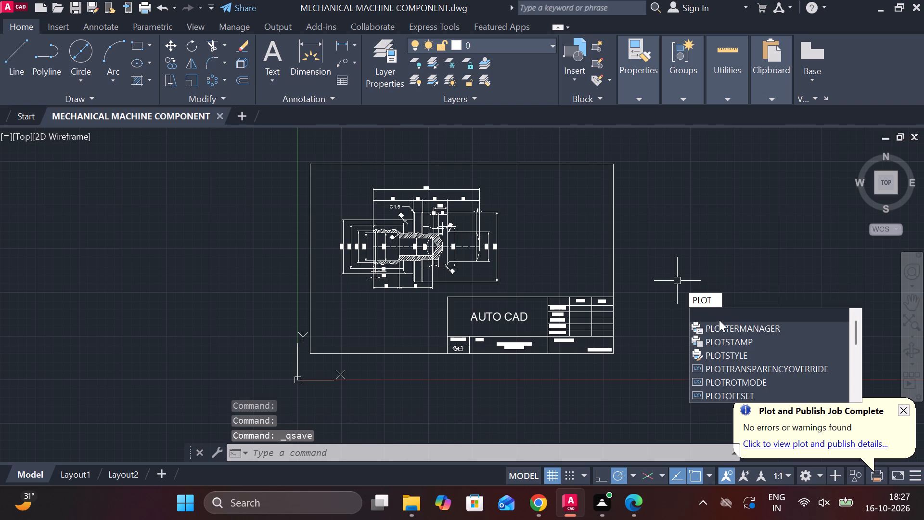
click(716, 318)
click(305, 154)
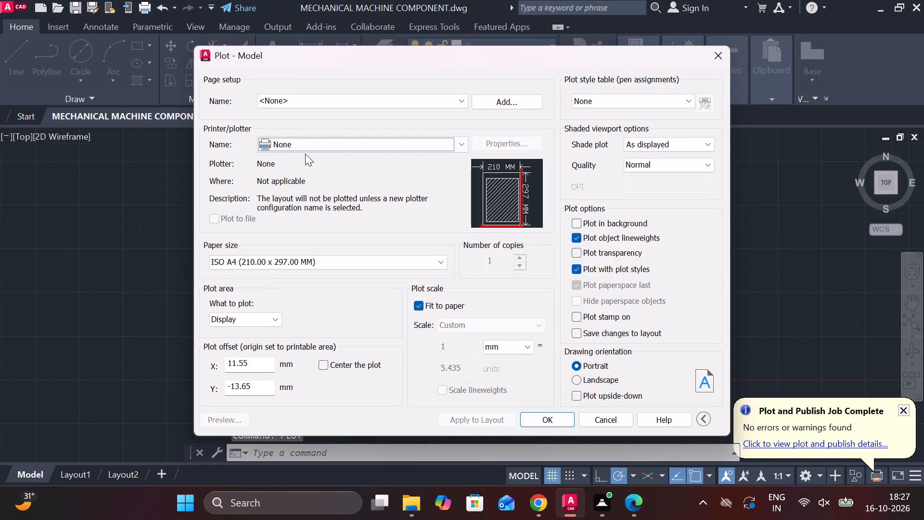
click(325, 144)
click(309, 292)
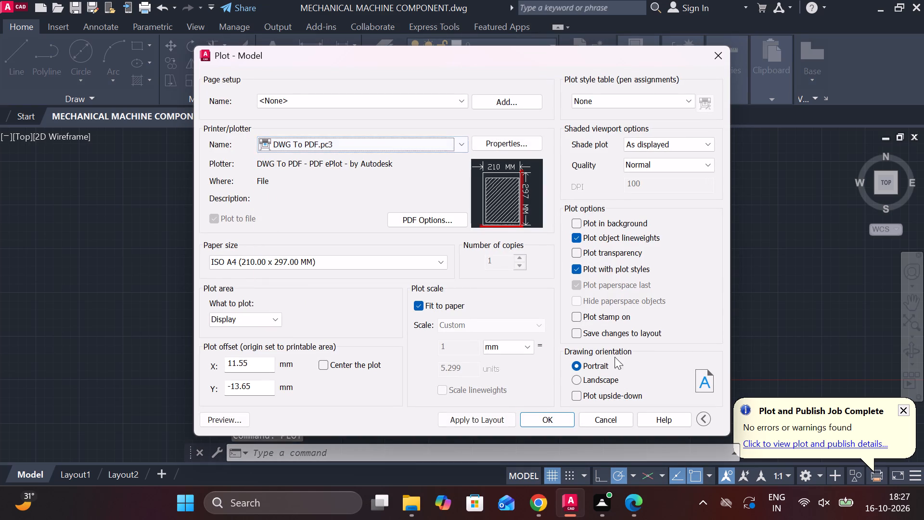
click(574, 381)
Define the plot area as a window from the border's lower-right corner to just outside its upper-left corner.
click(255, 324)
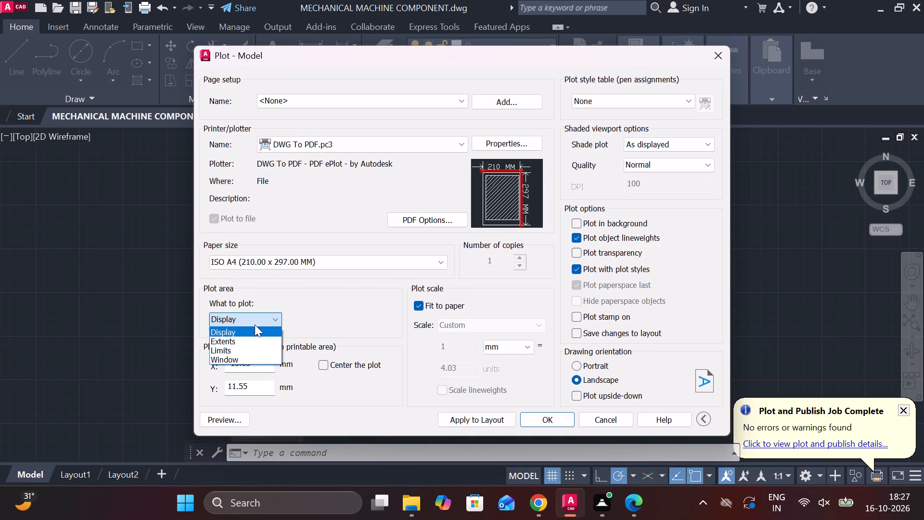
click(254, 356)
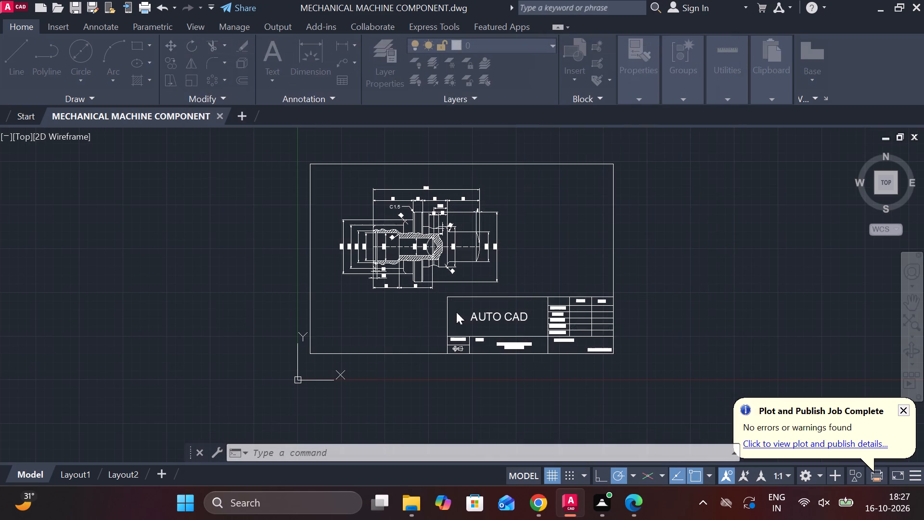
scroll(610, 355, up, 2)
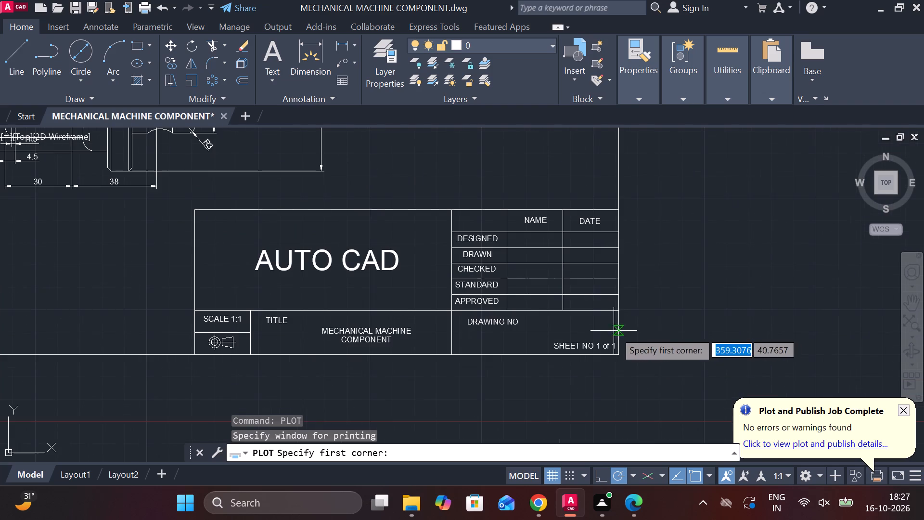
click(617, 360)
scroll(547, 281, down, 1)
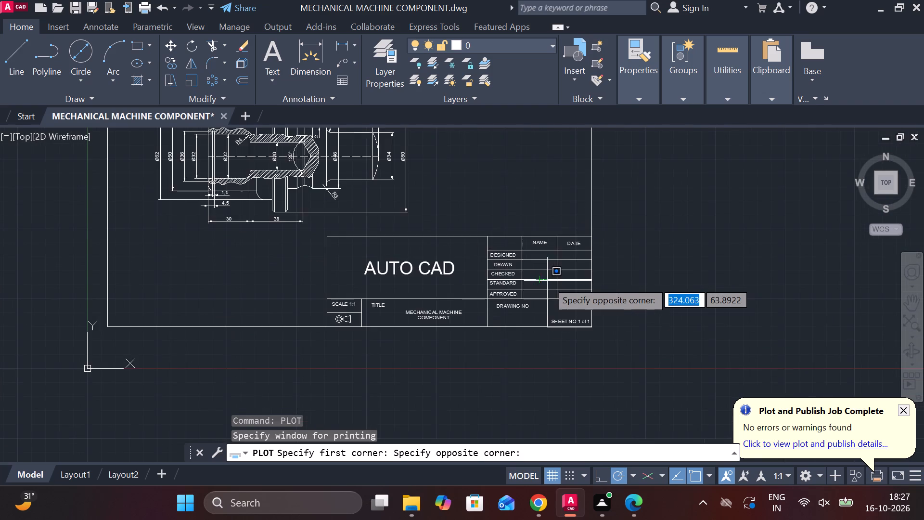
scroll(452, 251, down, 2)
scroll(297, 161, up, 2)
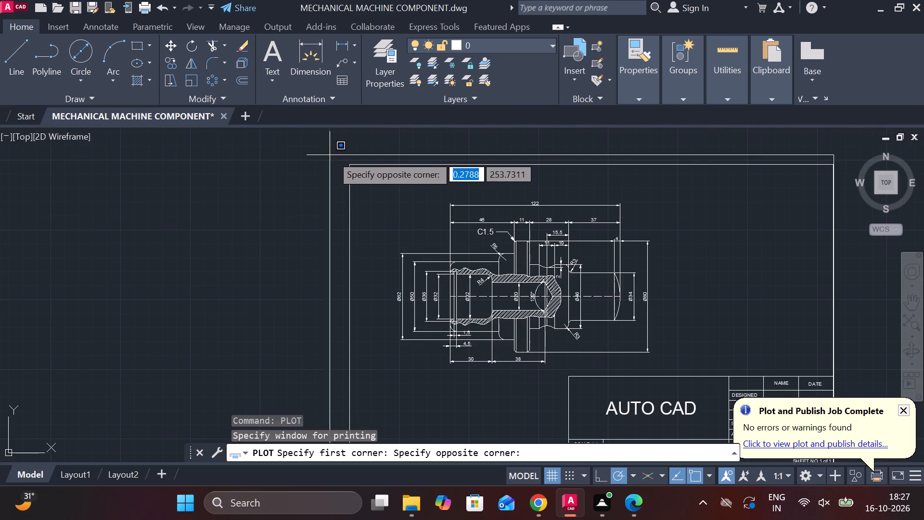
click(342, 156)
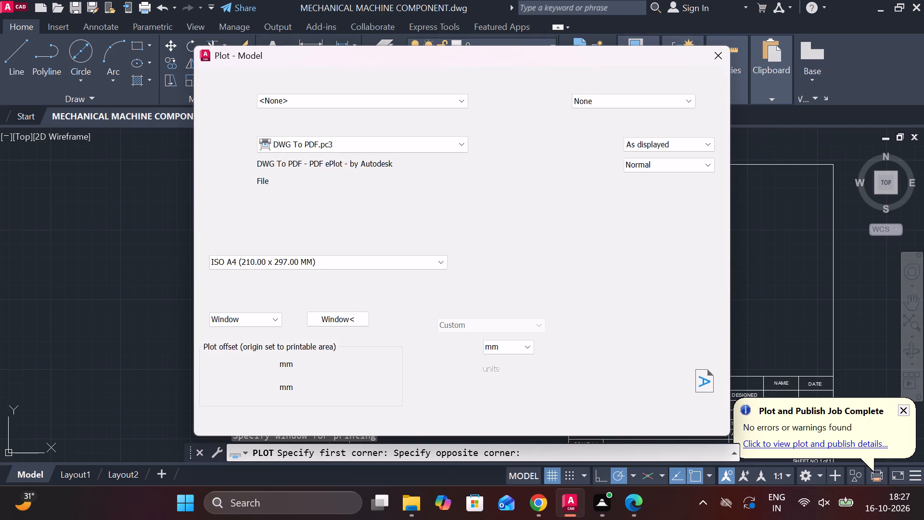
Plot the drawing to Documents as MECHANICAL MACHINE COMPONENT-Model.pdf and look over the component and title block in the PDF.
click(548, 416)
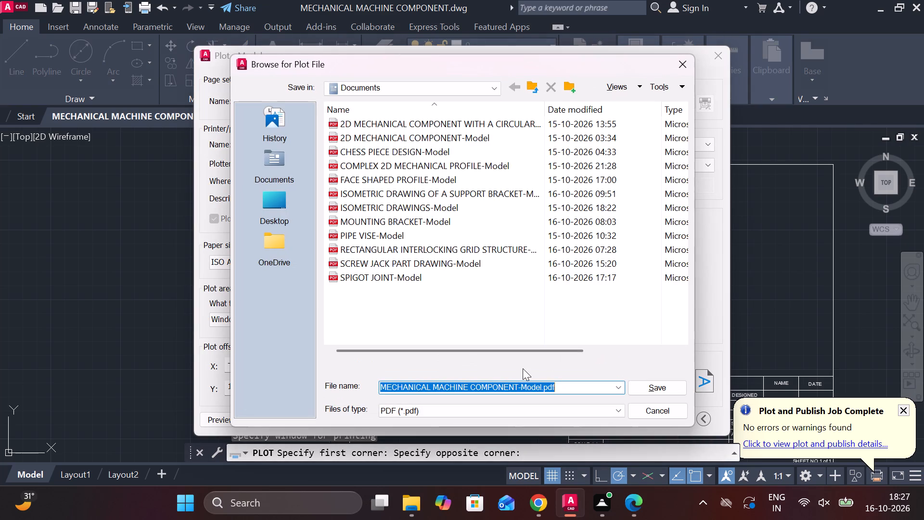
click(661, 385)
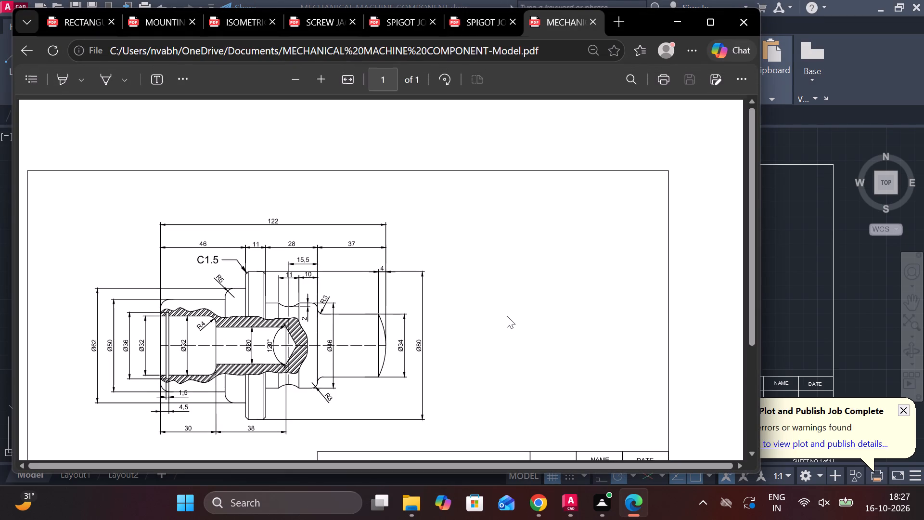
scroll(507, 316, down, 2)
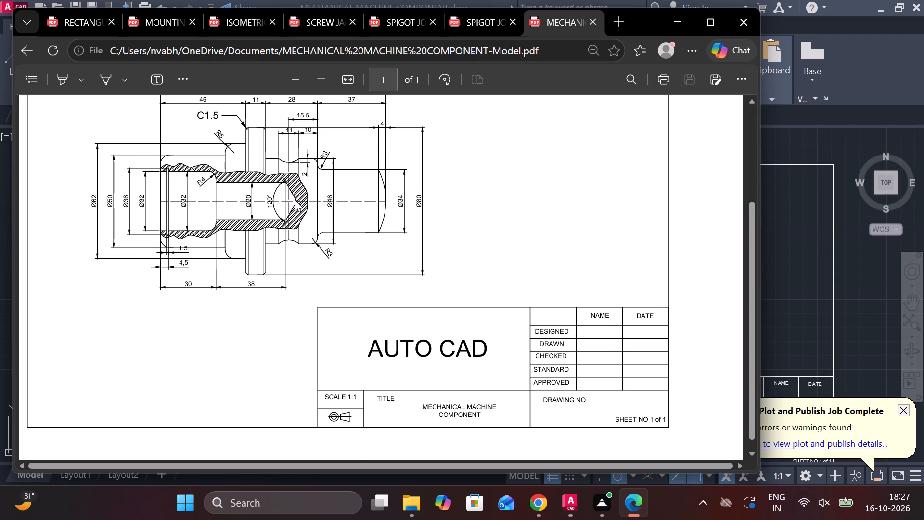
scroll(295, 199, up, 1)
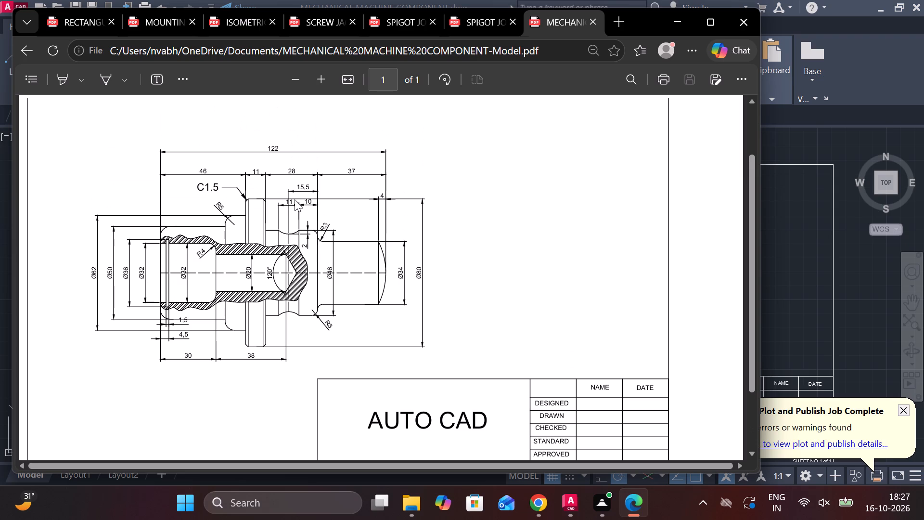